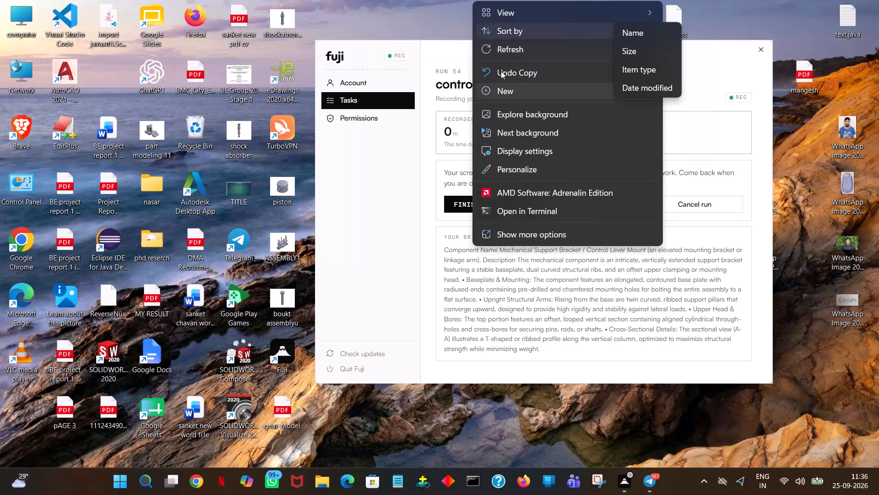
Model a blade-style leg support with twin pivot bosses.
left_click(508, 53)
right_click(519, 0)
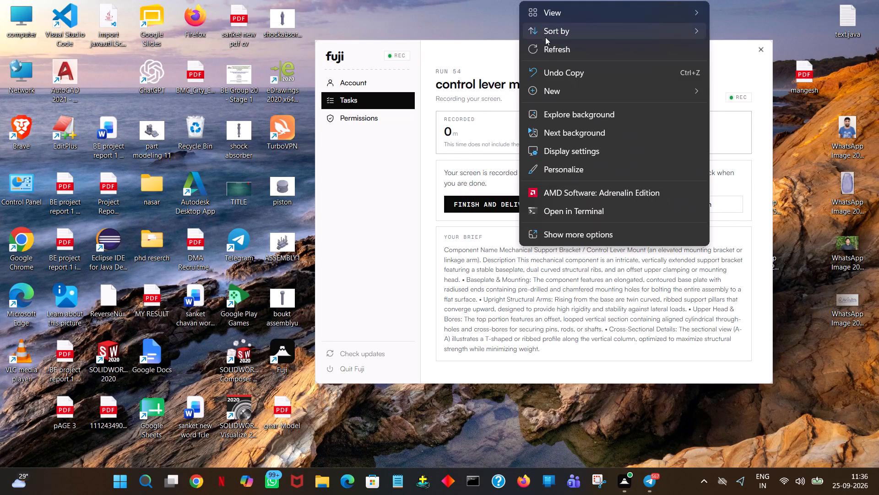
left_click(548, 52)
Launch SOLIDWORKS 2020 from the desktop and create a new part document in a maximized window.
double_click(101, 348)
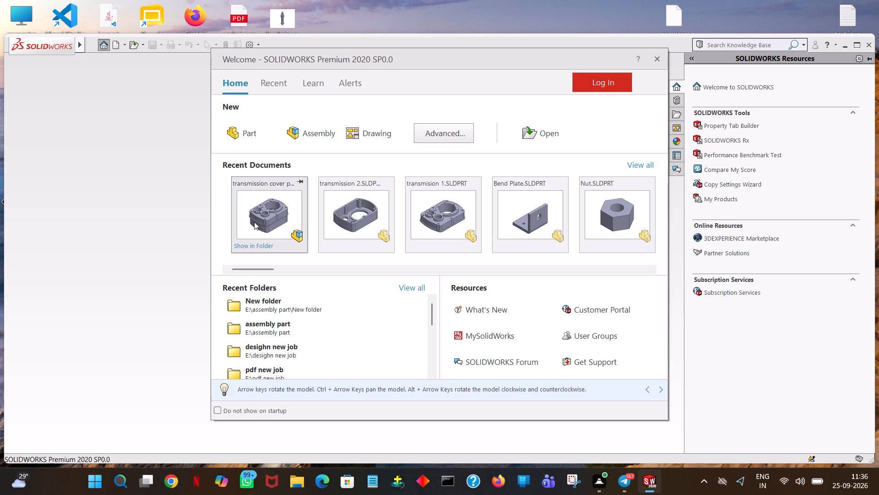
double_click(247, 134)
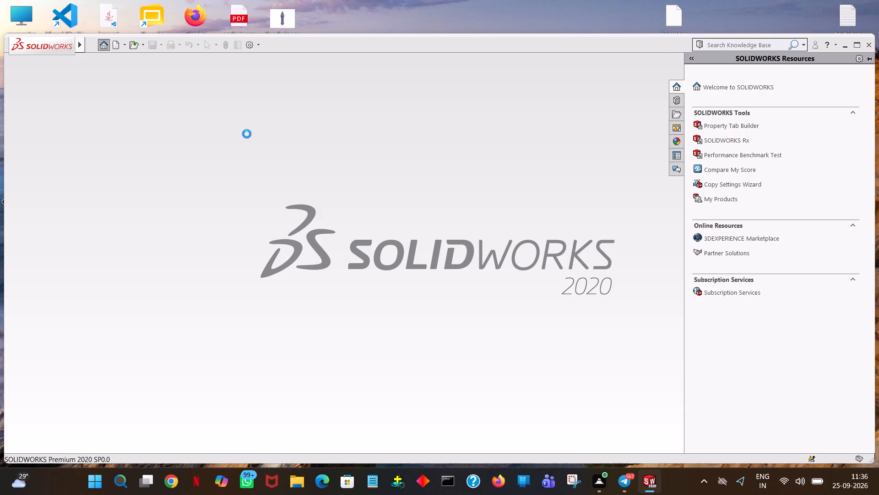
left_click(860, 44)
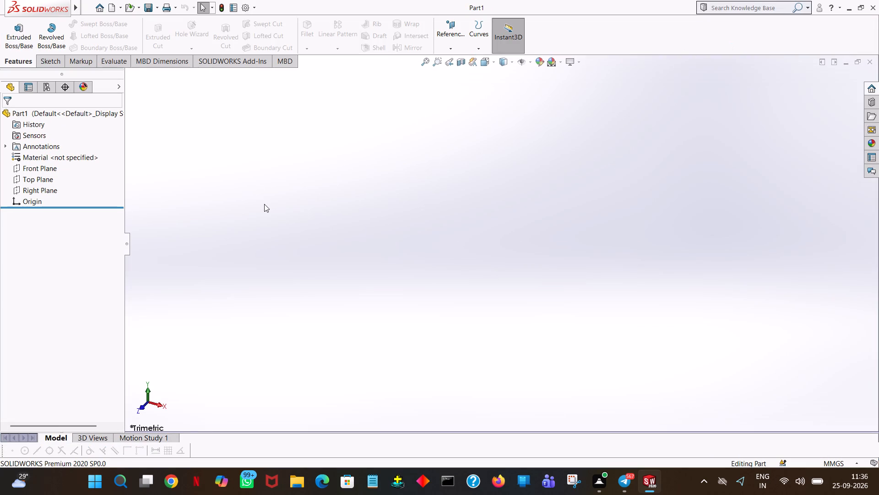
left_click(264, 204)
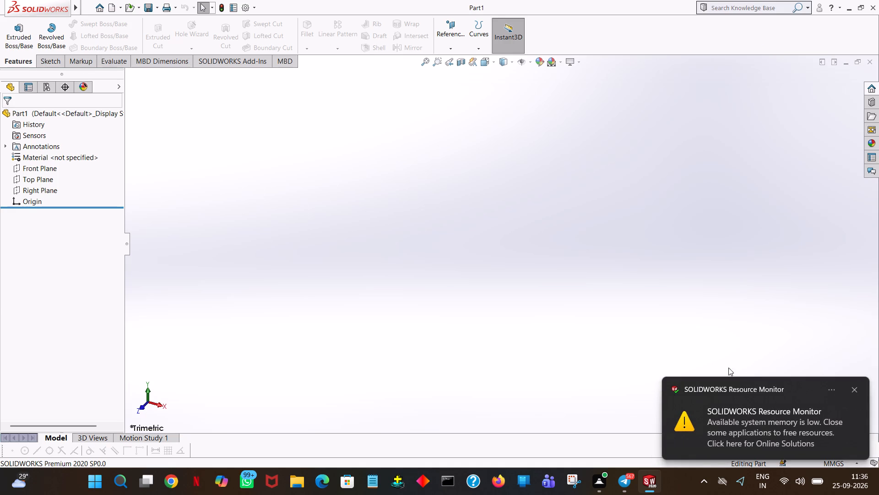
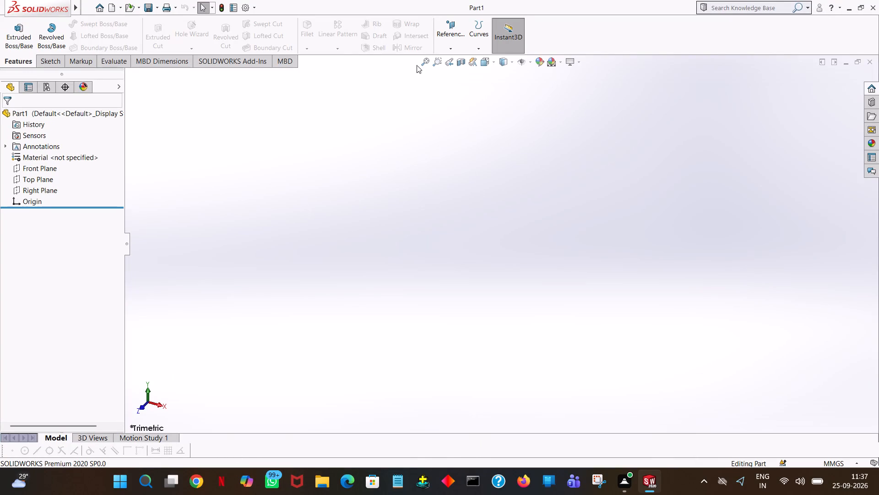
Start a new sketch on the Top Plane.
left_click(50, 62)
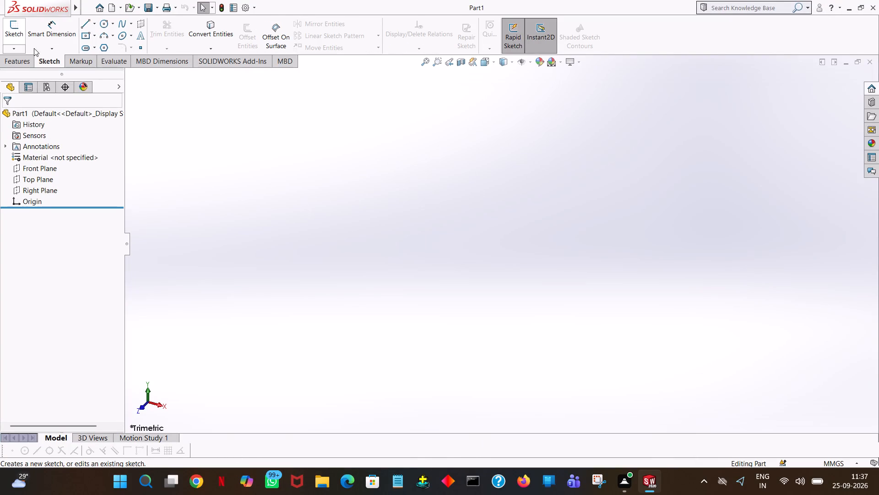
left_click(38, 179)
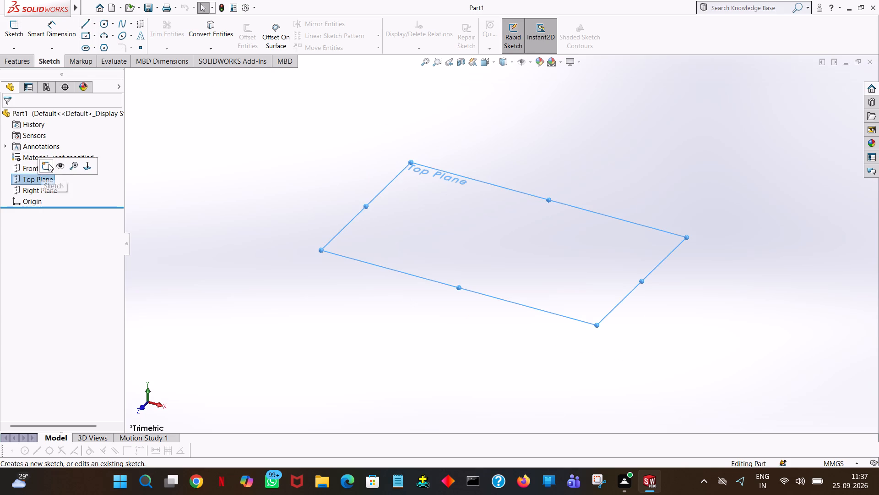
left_click(49, 164)
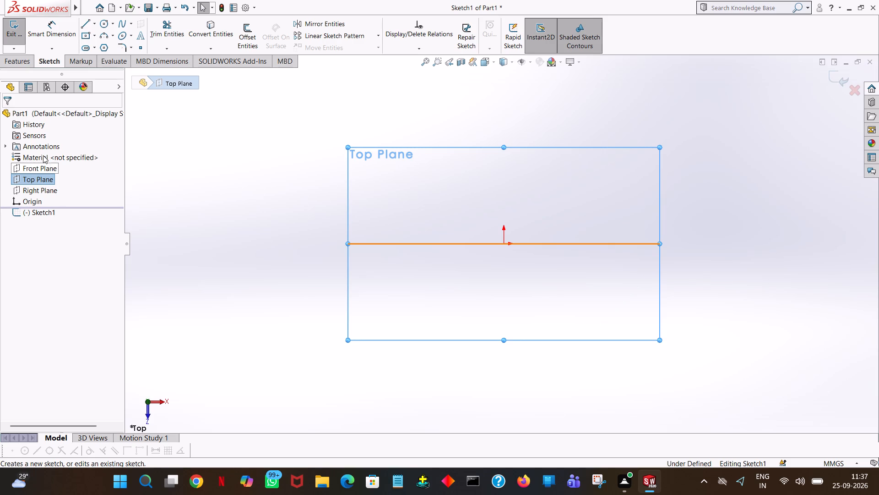
Draw a horizontal line from the origin in the positive X direction with a length of 125/2 mm.
left_click(92, 23)
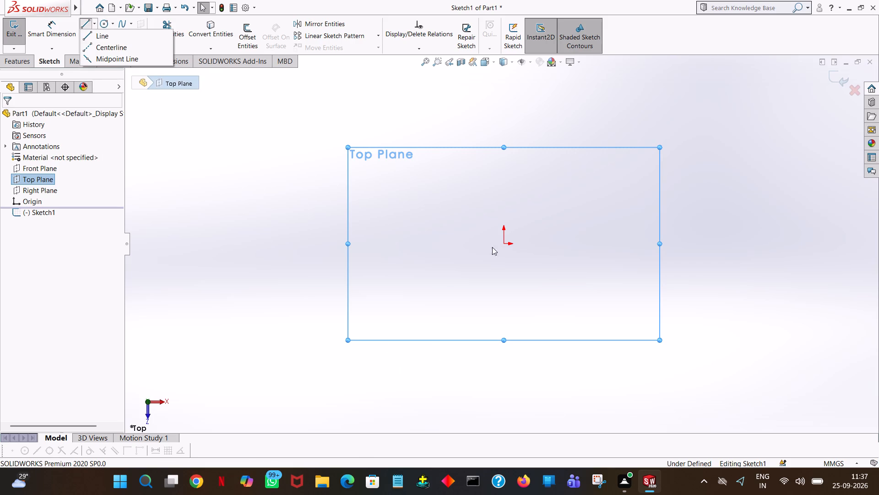
left_click(110, 38)
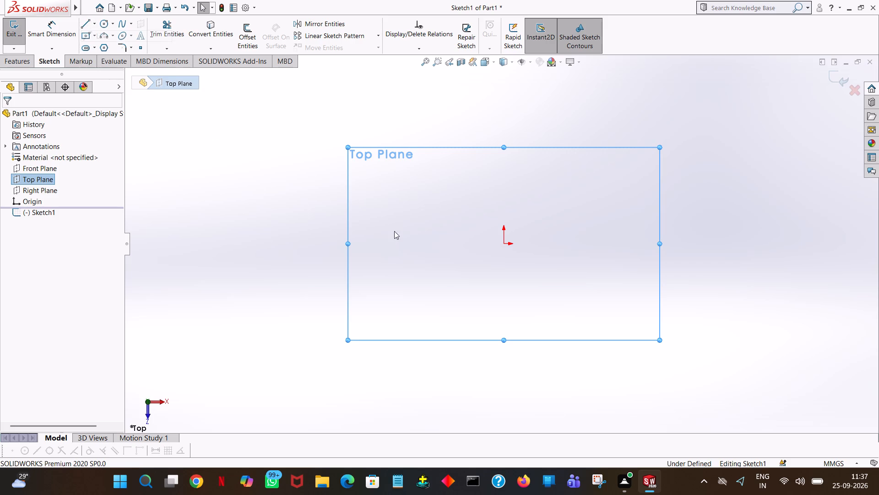
left_click(504, 242)
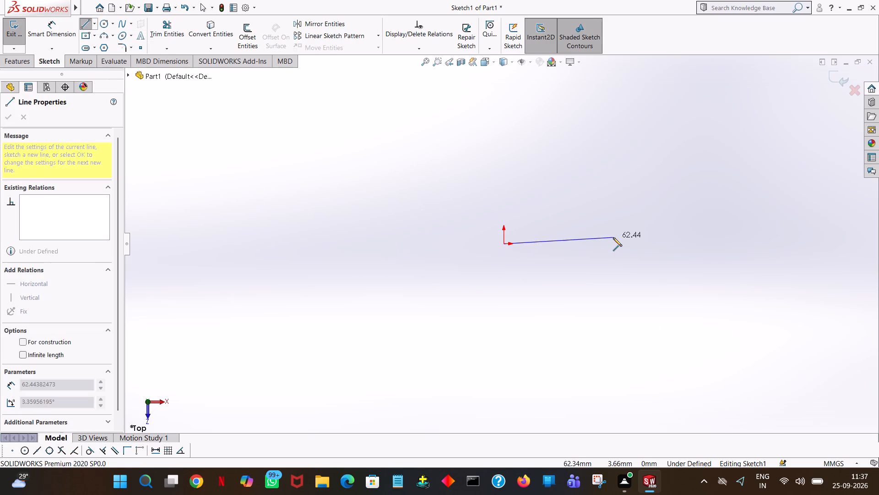
left_click(616, 246)
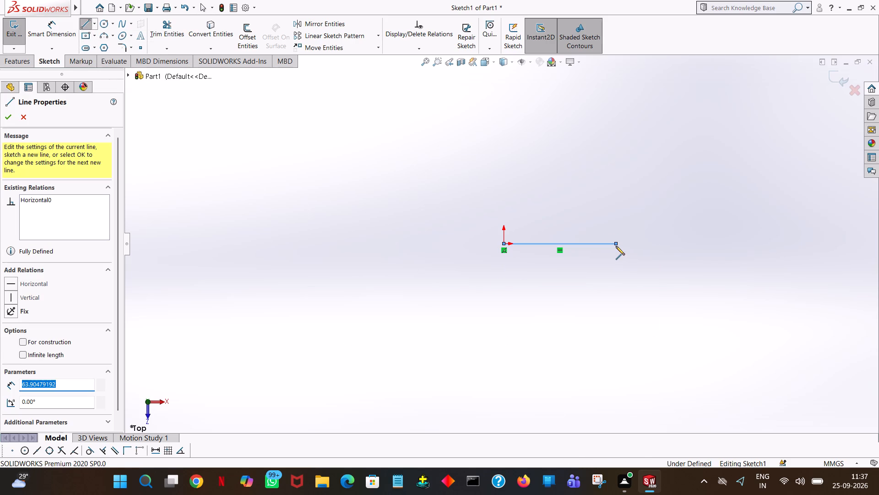
type("125/2")
key("Return")
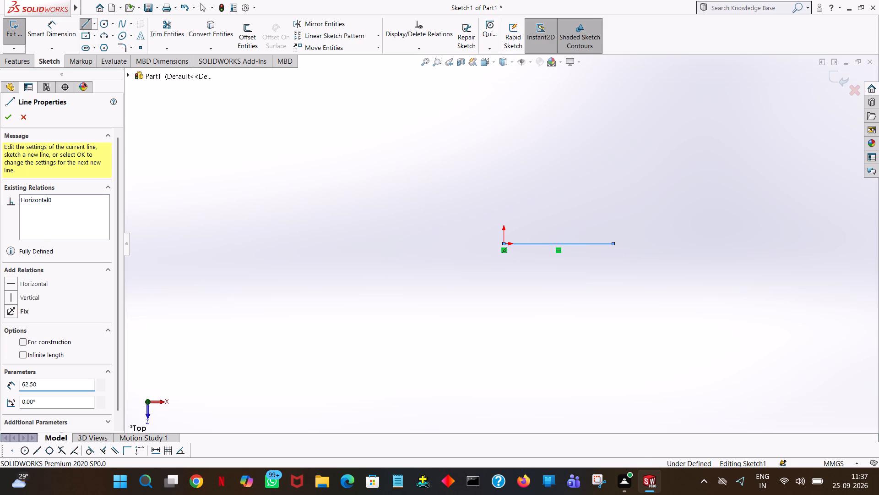
right_click(616, 246)
left_click(635, 250)
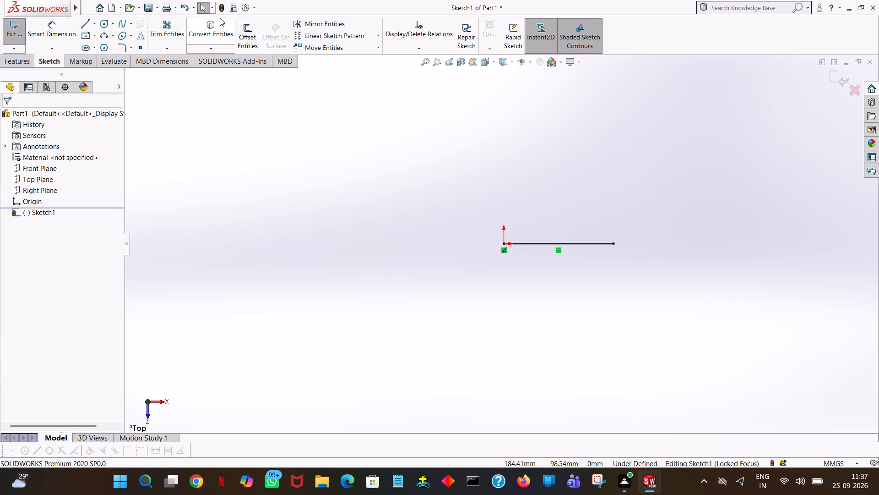
Draw a second horizontal line from the origin in the negative X direction with a length of 125/2 mm.
left_click(88, 23)
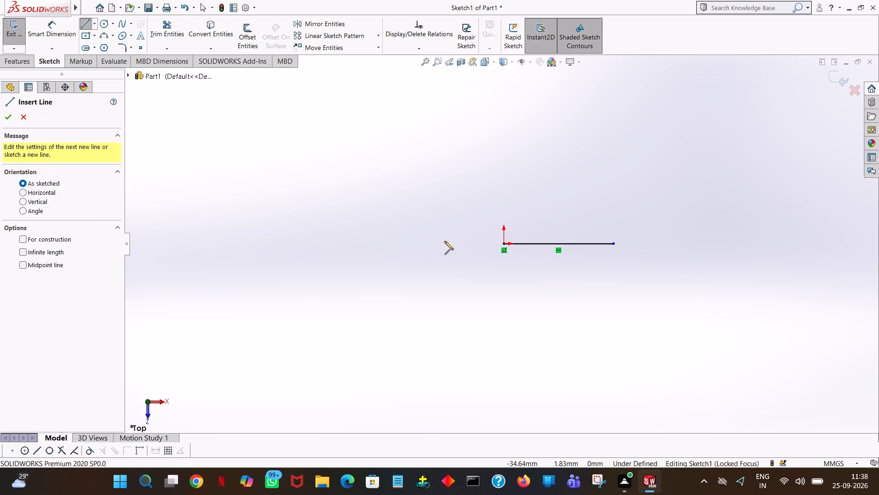
left_click(504, 244)
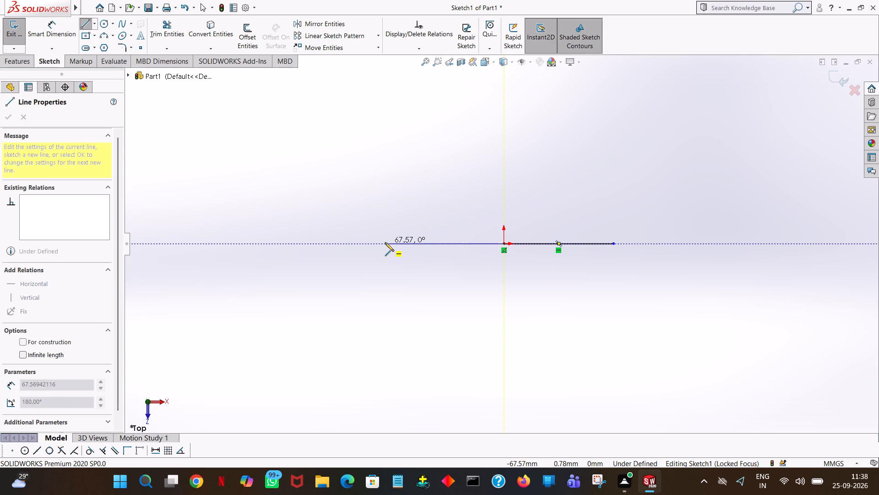
left_click(385, 242)
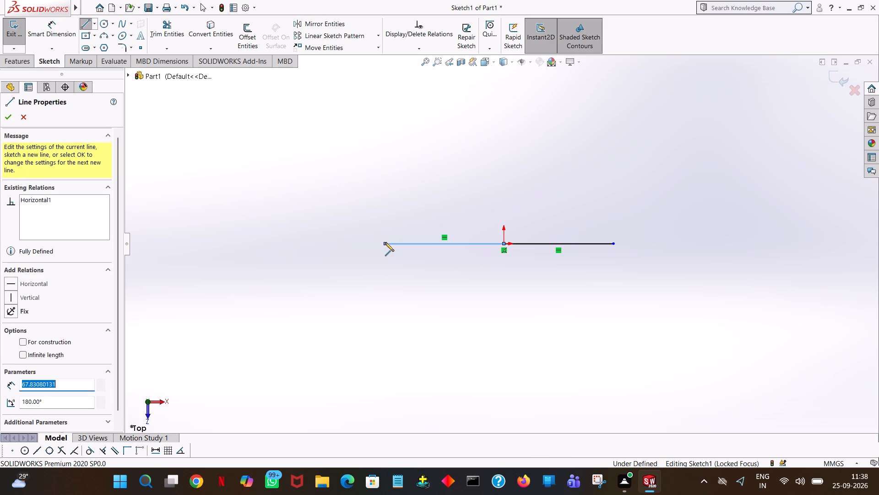
type("125/2")
key("Return")
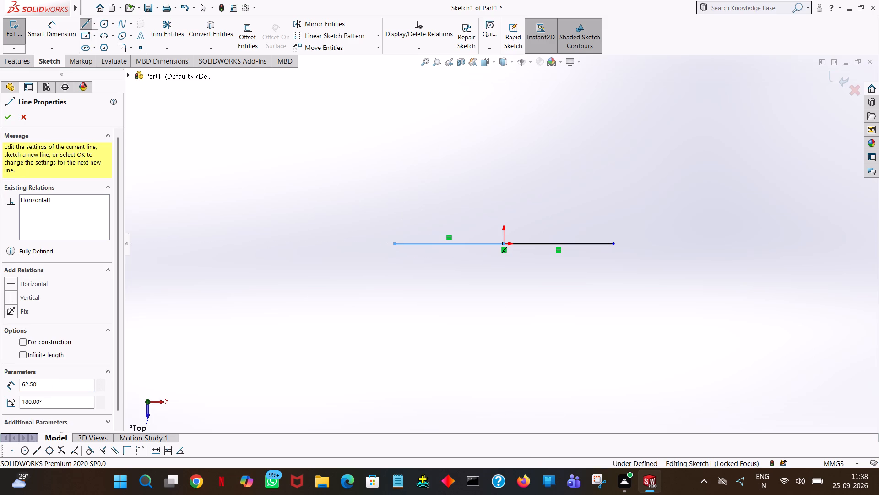
right_click(385, 242)
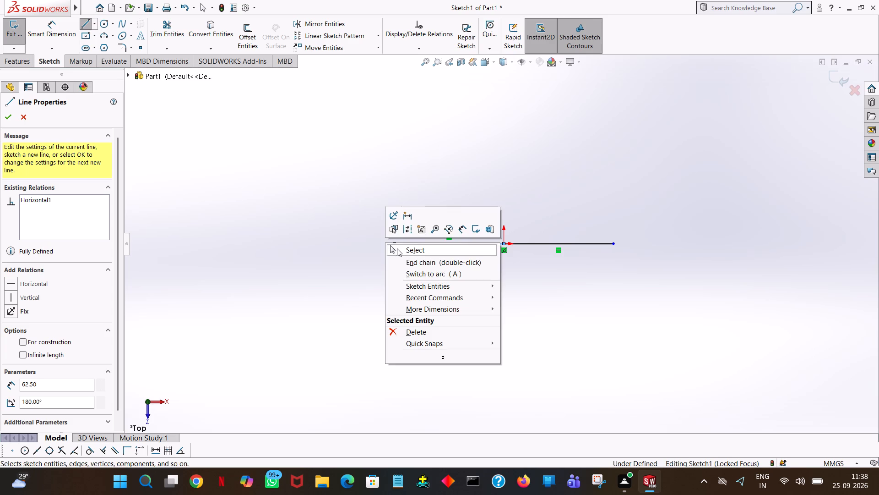
left_click(397, 248)
left_click(396, 161)
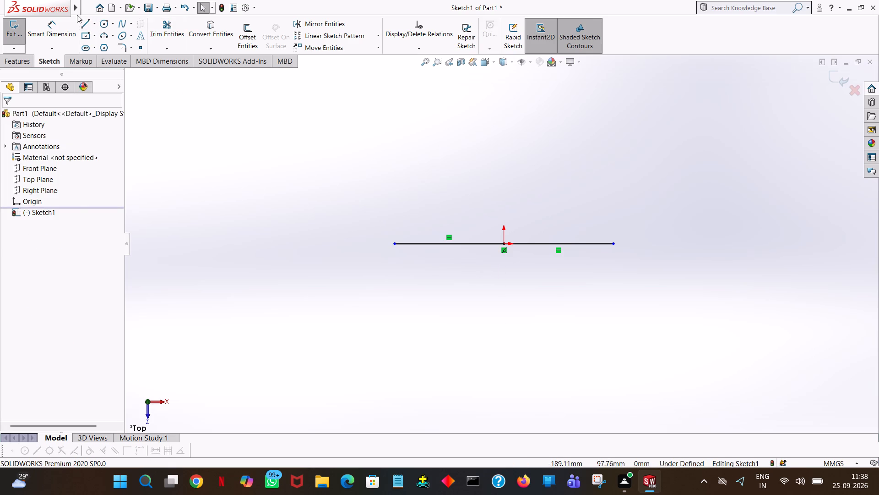
left_click(285, 126)
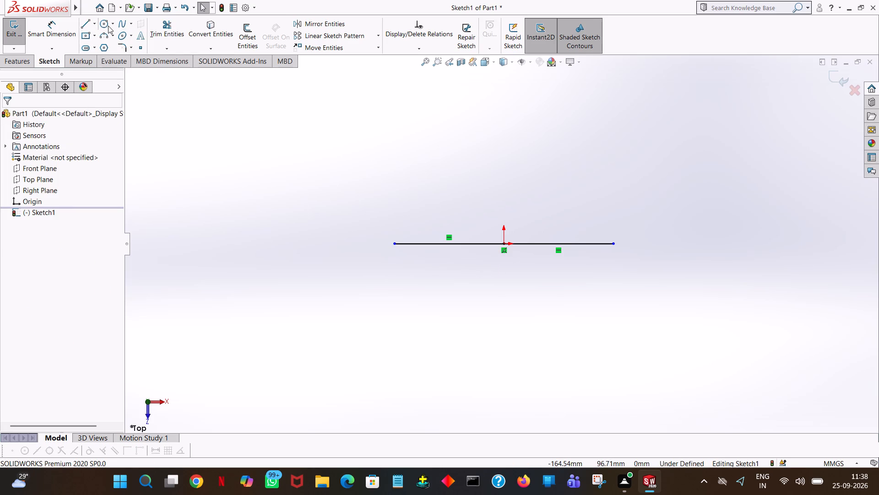
Sketch a circle of radius 12 mm centred on each outer endpoint of the two horizontal lines.
left_click(108, 26)
left_click(393, 246)
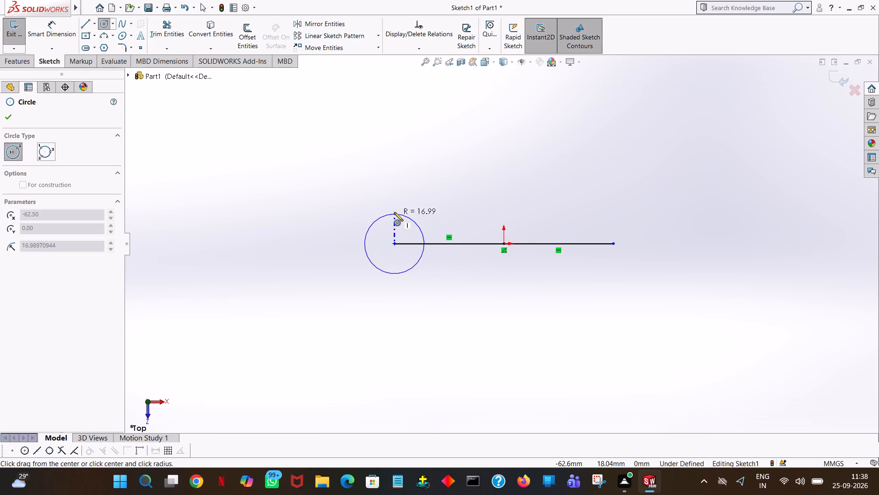
left_click(394, 212)
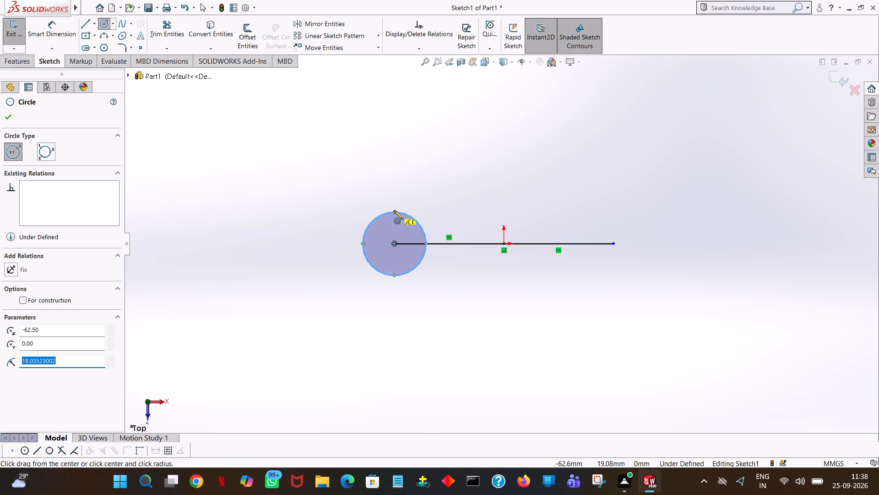
type("12")
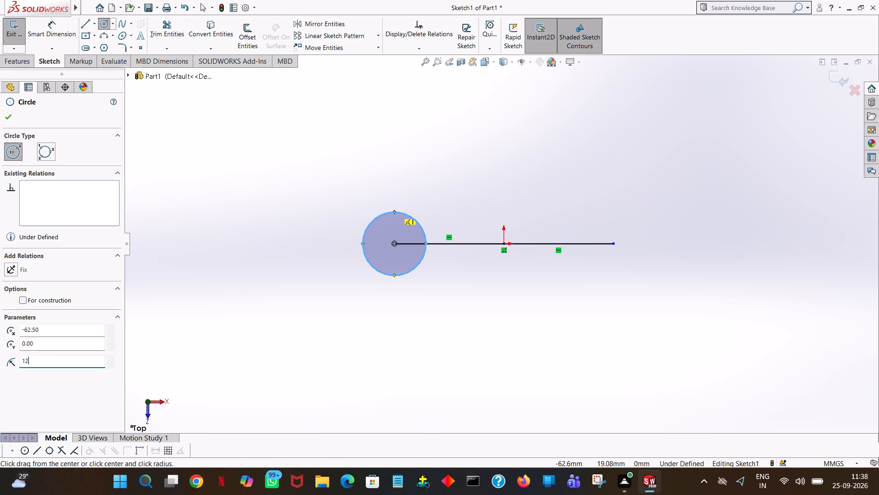
key("Return")
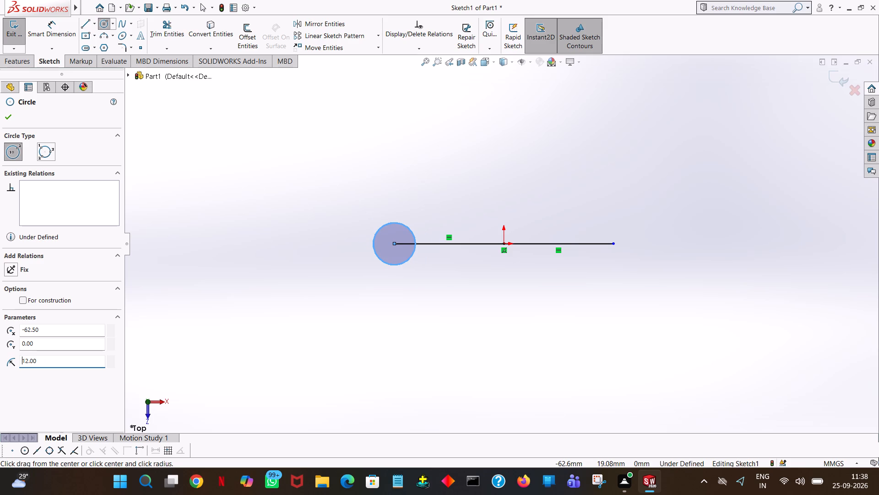
left_click(613, 243)
left_click(619, 220)
type("12")
key("Return")
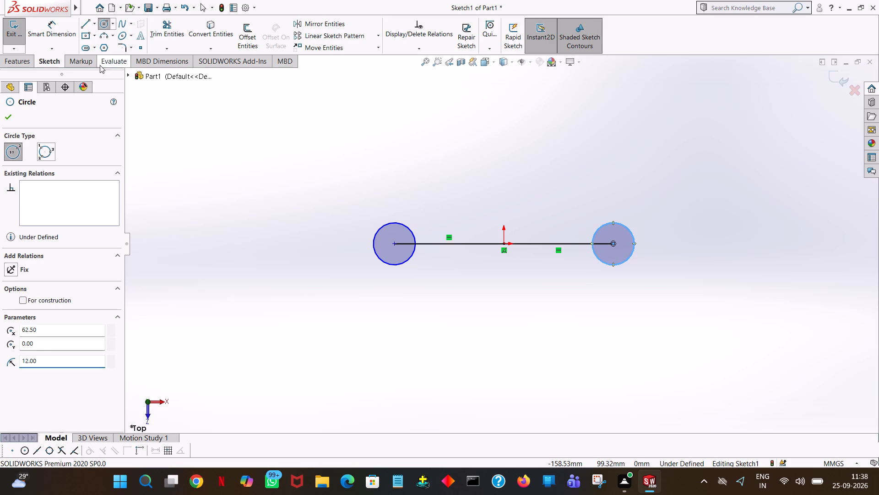
left_click(5, 116)
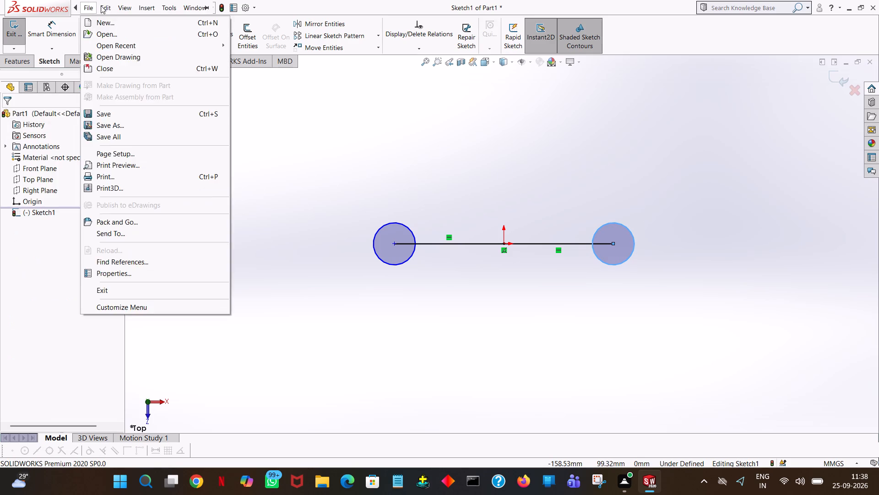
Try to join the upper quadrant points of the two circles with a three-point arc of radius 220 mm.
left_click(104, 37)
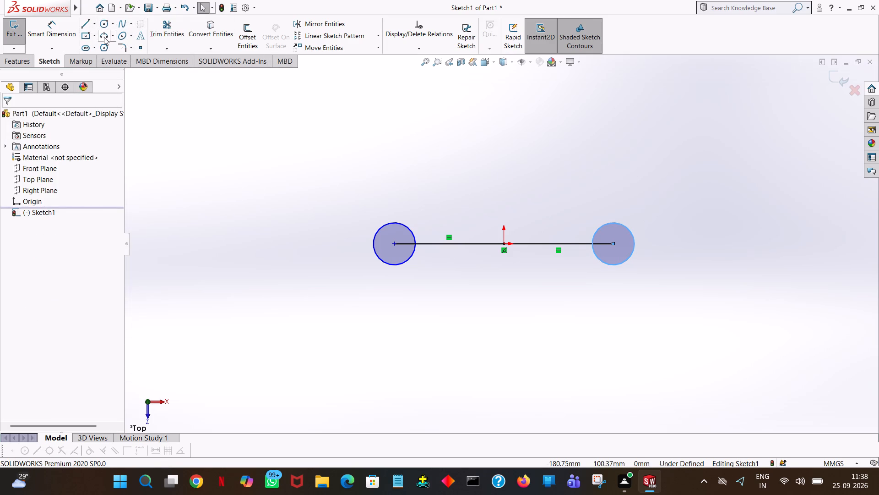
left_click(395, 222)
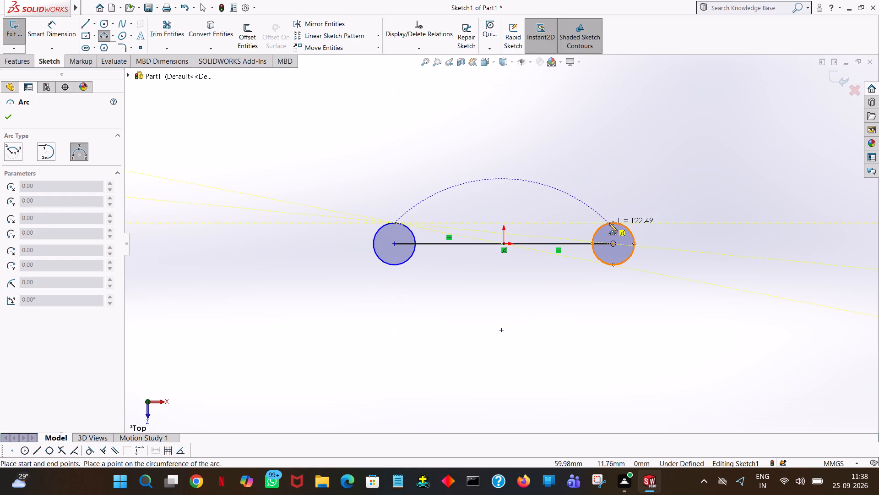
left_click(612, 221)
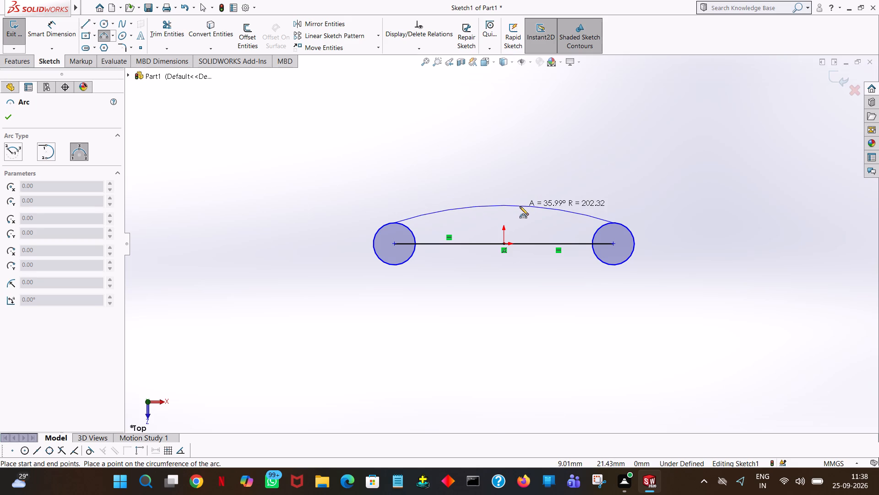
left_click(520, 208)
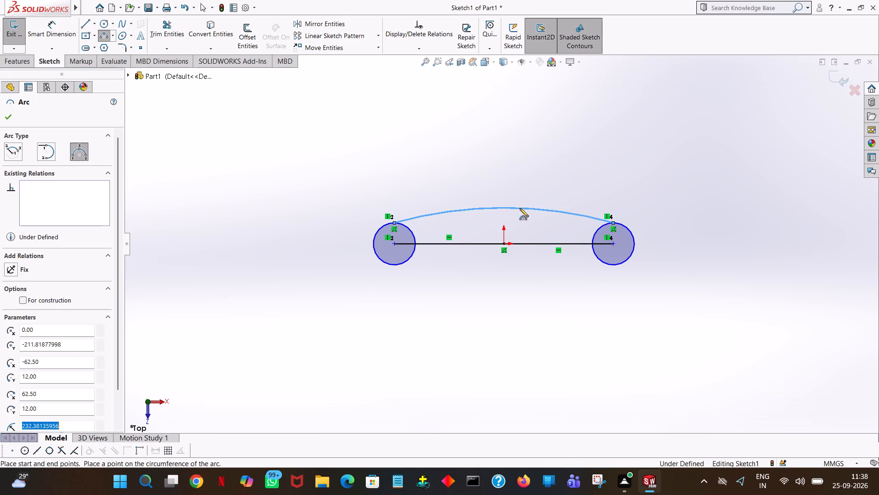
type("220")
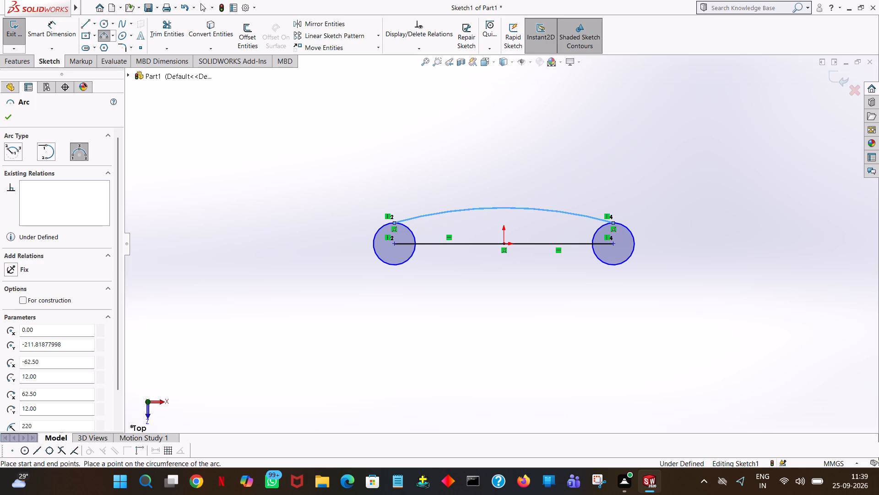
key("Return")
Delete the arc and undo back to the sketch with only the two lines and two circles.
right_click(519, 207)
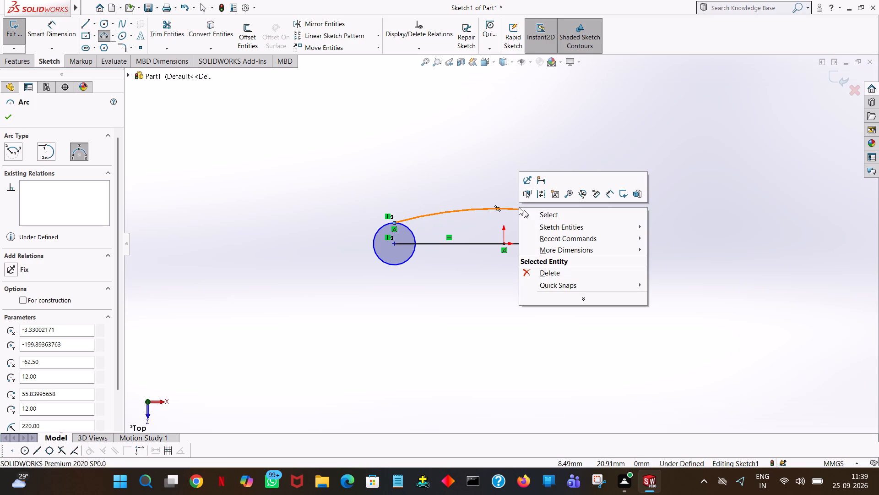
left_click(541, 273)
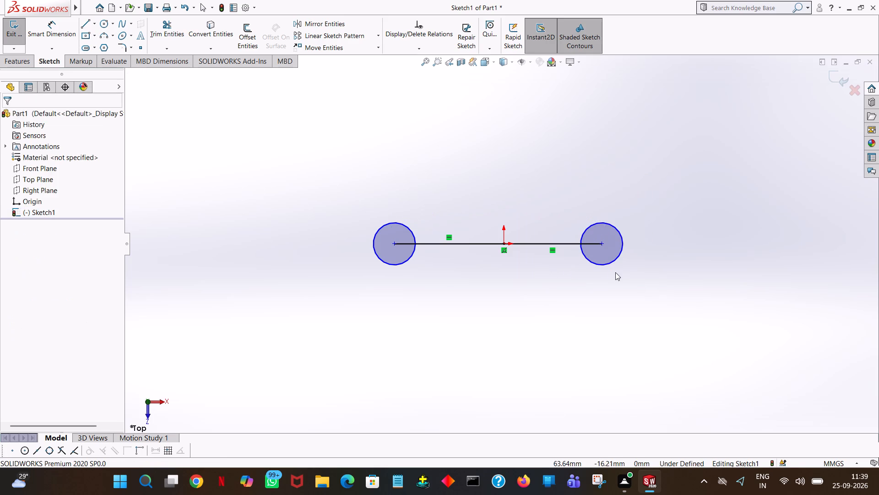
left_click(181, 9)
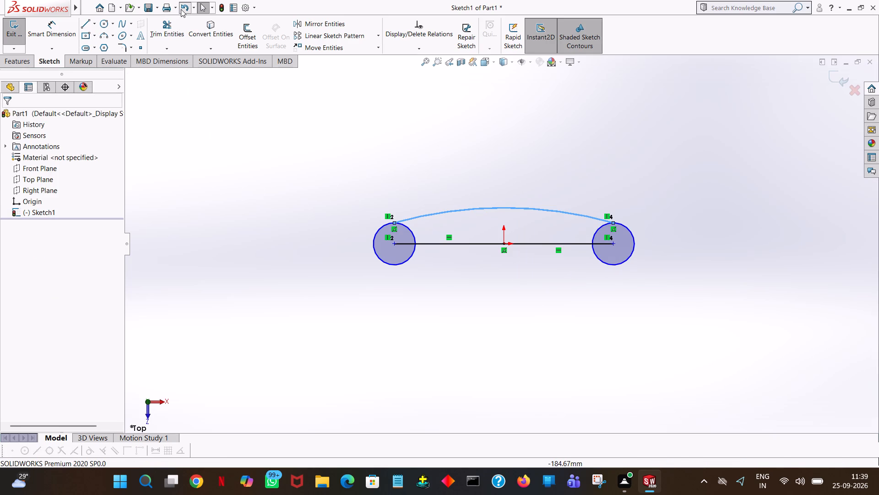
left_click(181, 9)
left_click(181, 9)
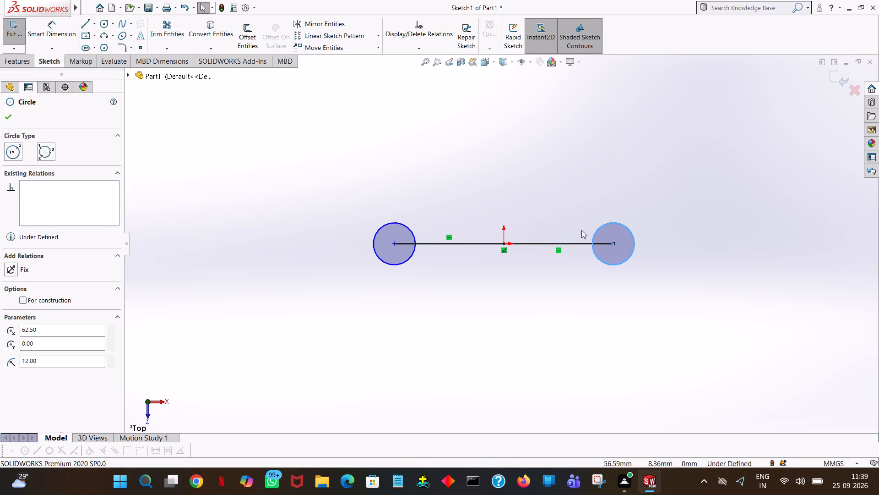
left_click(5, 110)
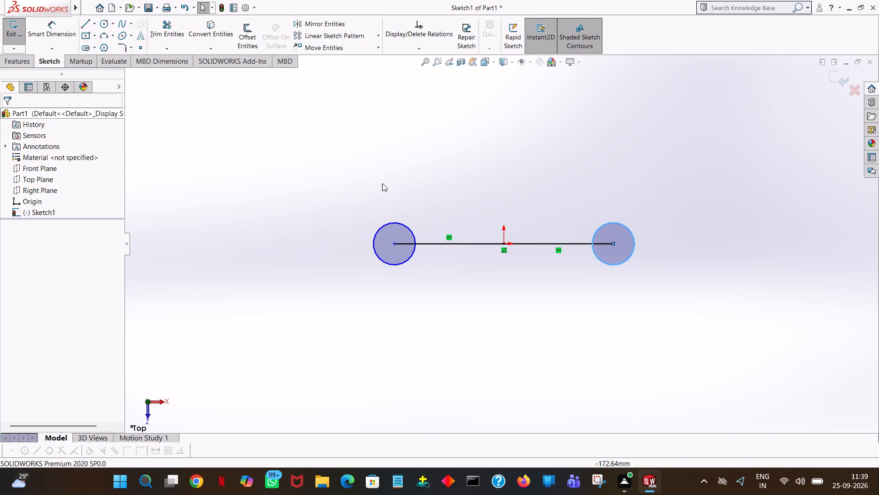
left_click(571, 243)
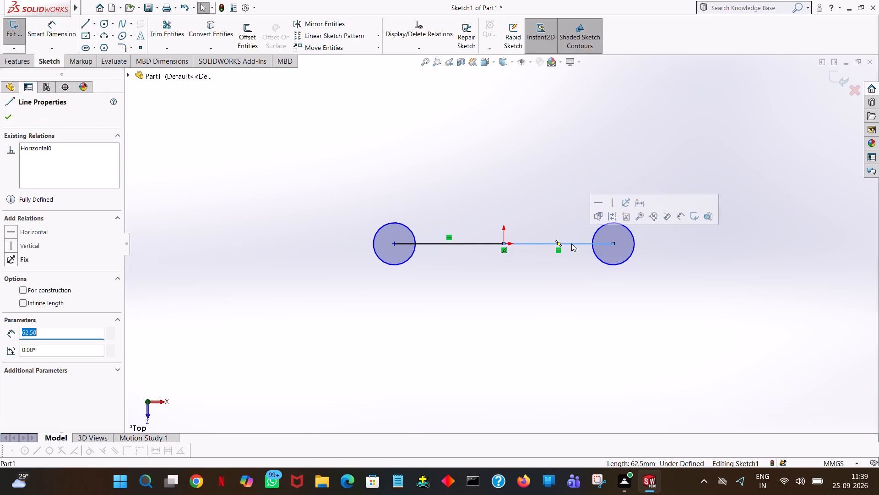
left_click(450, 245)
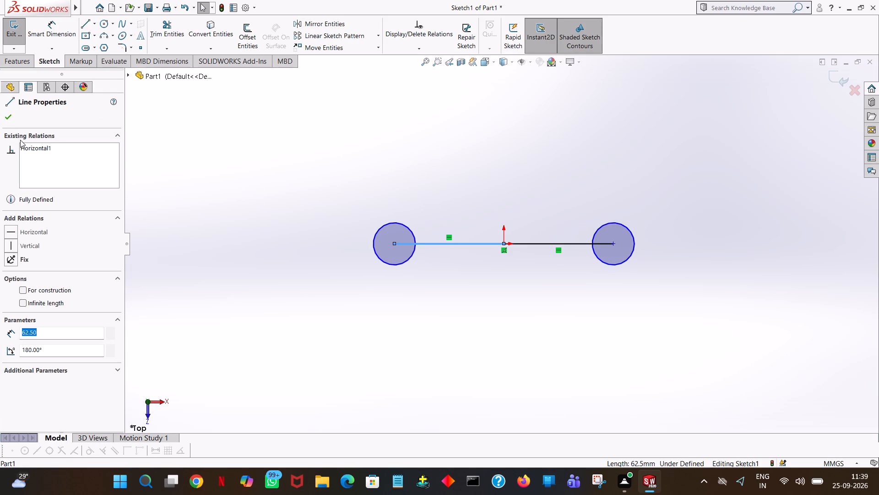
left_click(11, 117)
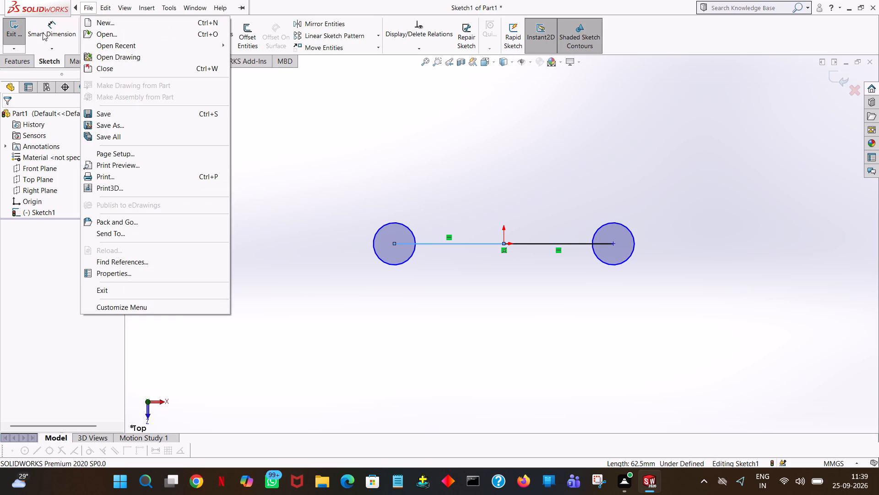
Add a 24 mm diameter dimension to each of the two circles.
left_click(301, 120)
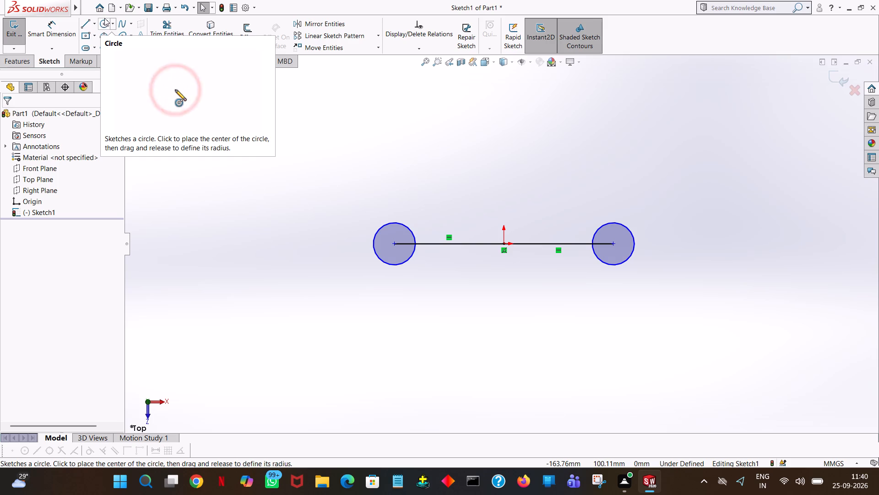
left_click(50, 21)
left_click(395, 221)
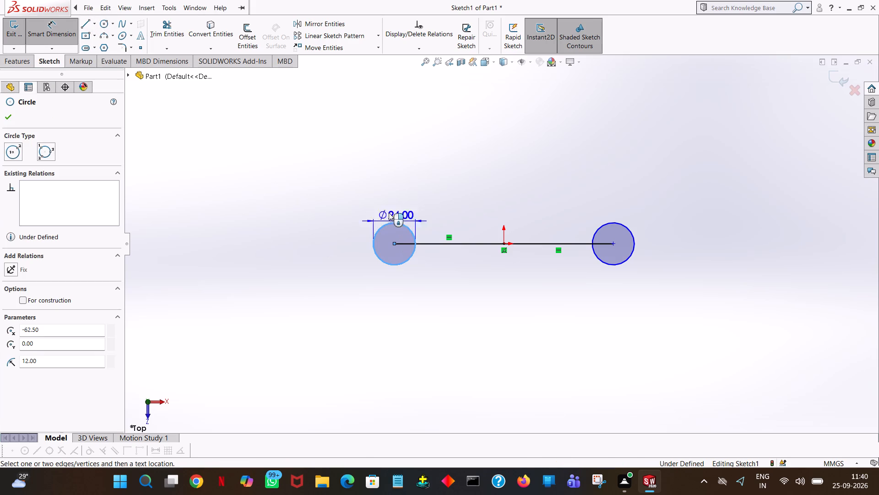
left_click(272, 177)
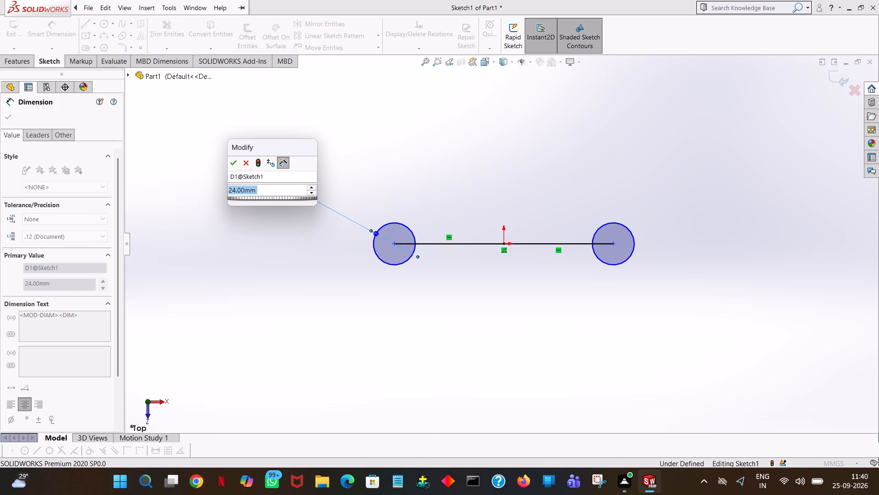
left_click(238, 161)
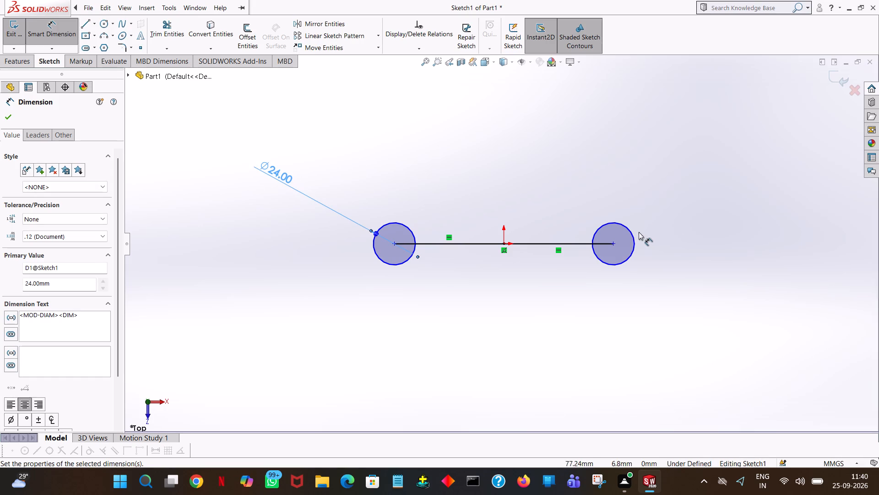
left_click(635, 234)
left_click(694, 205)
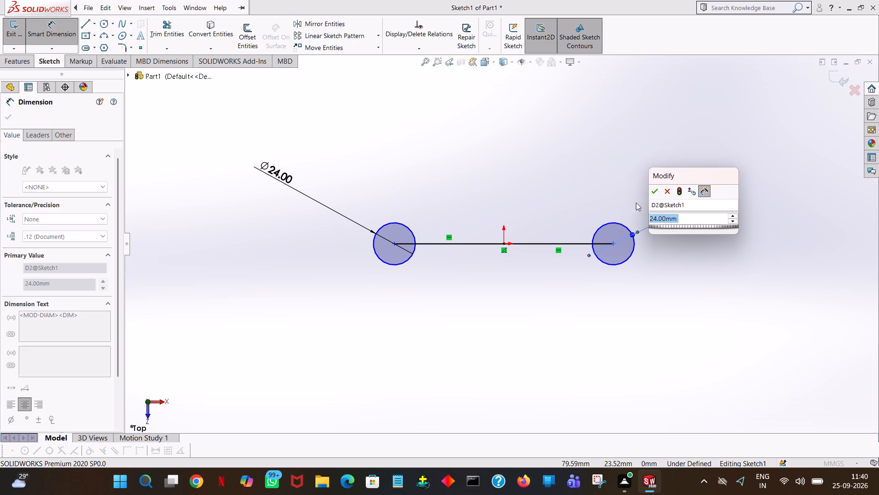
left_click(656, 194)
left_click(573, 186)
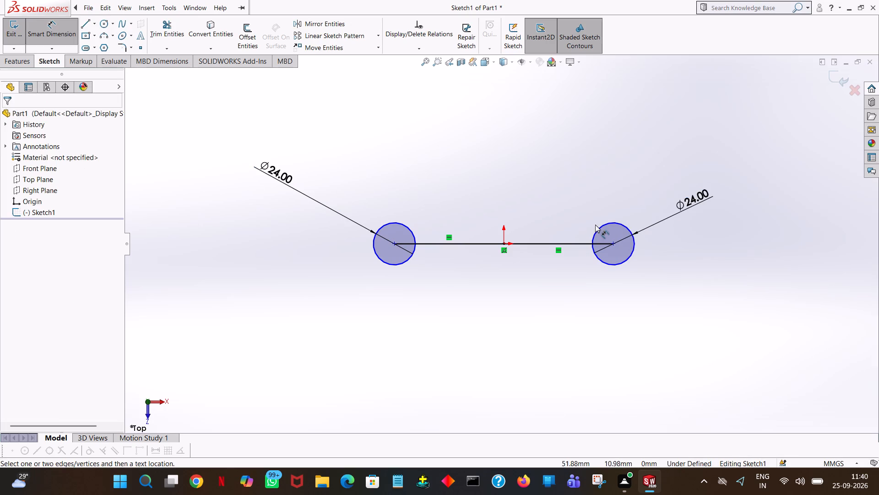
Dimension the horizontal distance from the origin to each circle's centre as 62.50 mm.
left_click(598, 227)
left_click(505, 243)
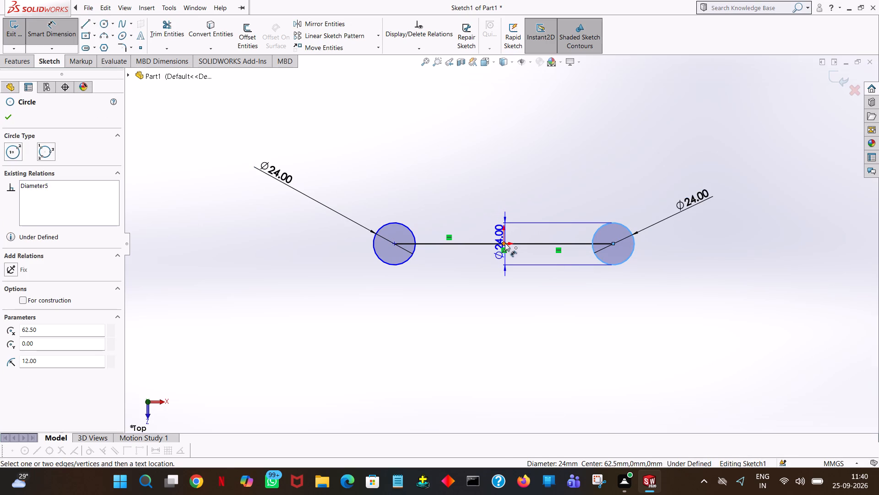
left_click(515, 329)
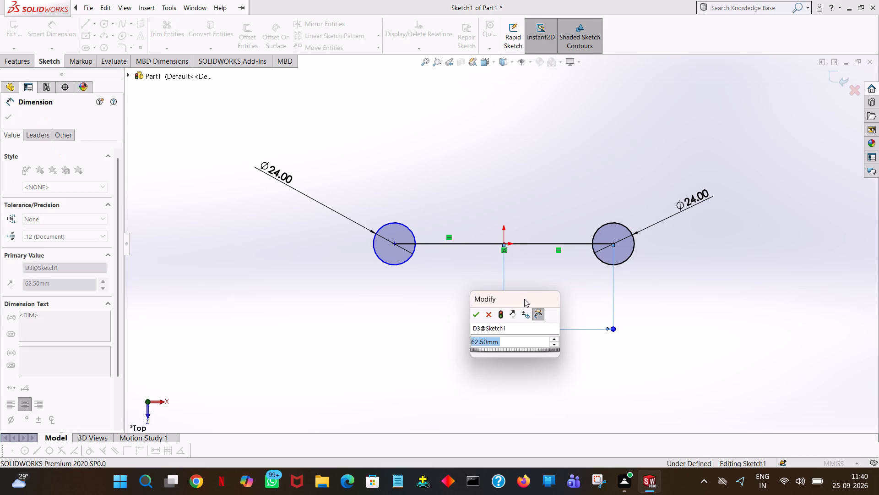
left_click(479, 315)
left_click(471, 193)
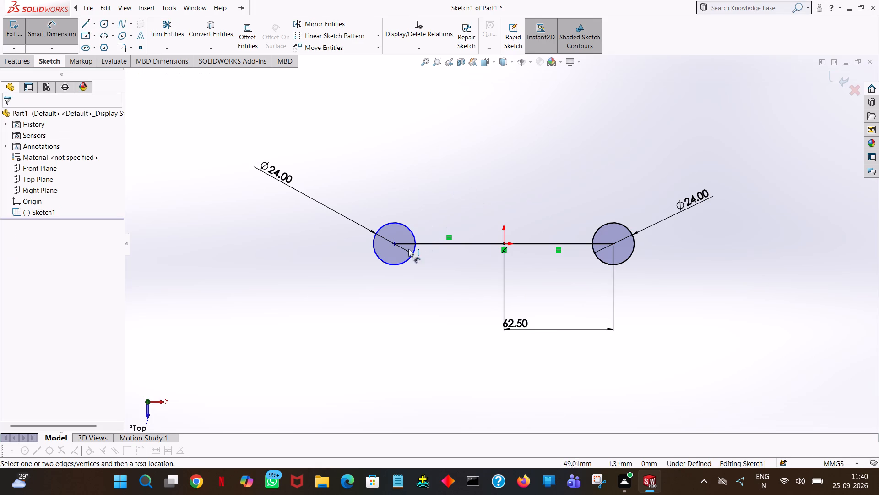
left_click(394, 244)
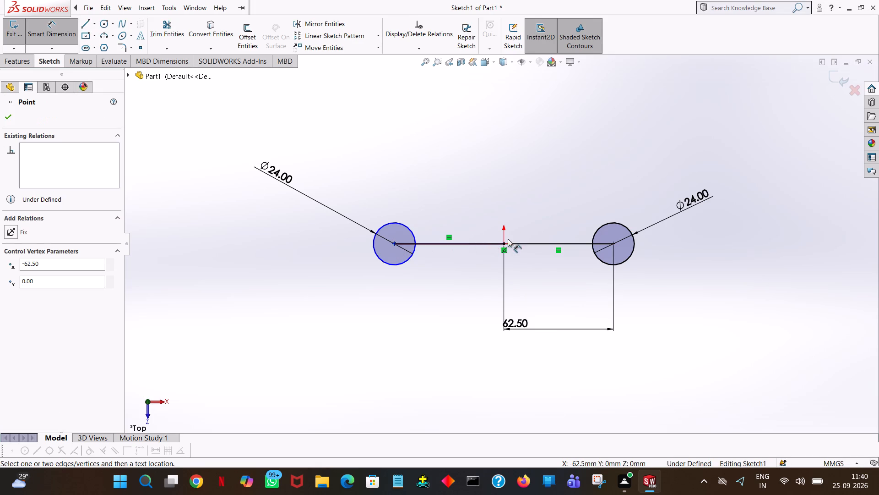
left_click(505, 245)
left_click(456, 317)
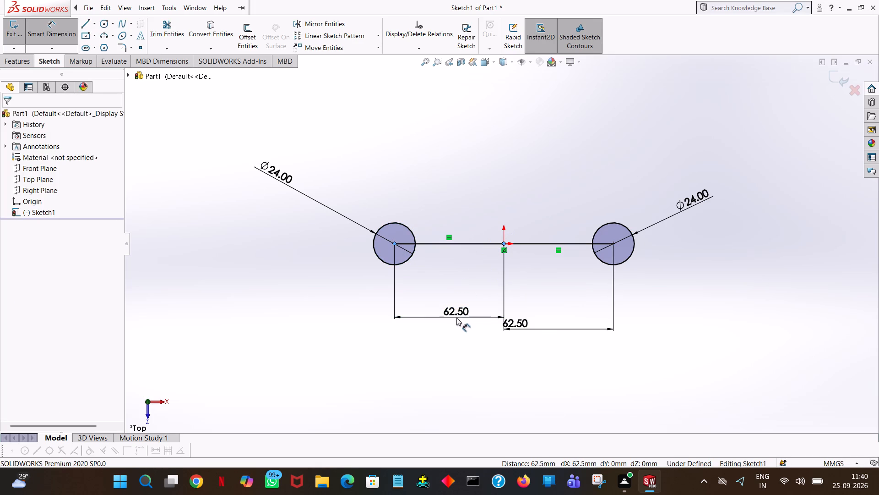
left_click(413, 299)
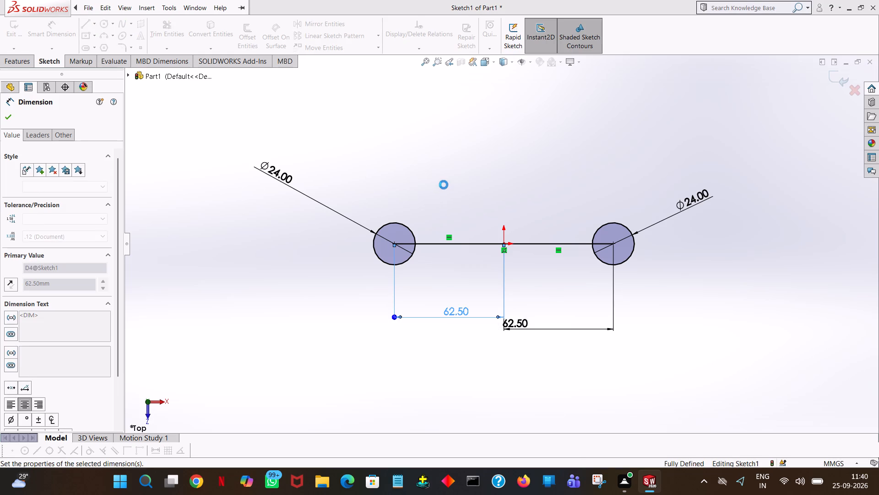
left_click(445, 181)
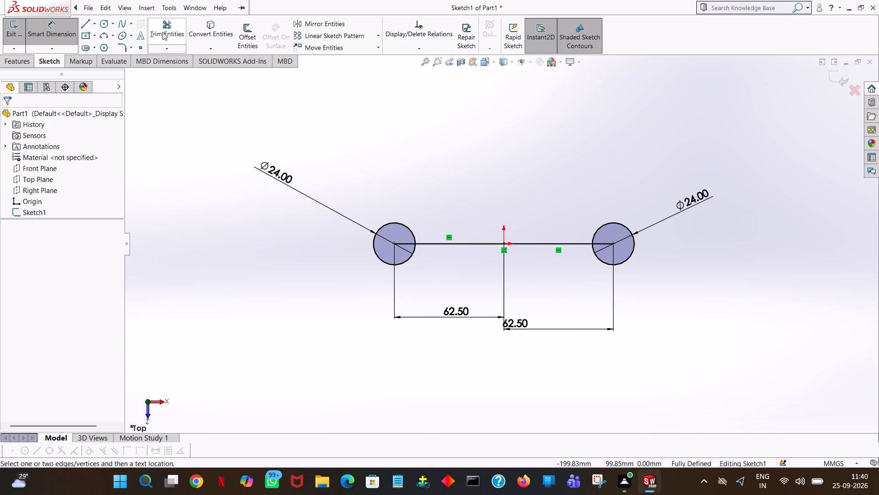
Trim away both horizontal lines completely, including their segments inside the circles, accepting deletion of the associated dimensions.
left_click(163, 32)
left_click(446, 246)
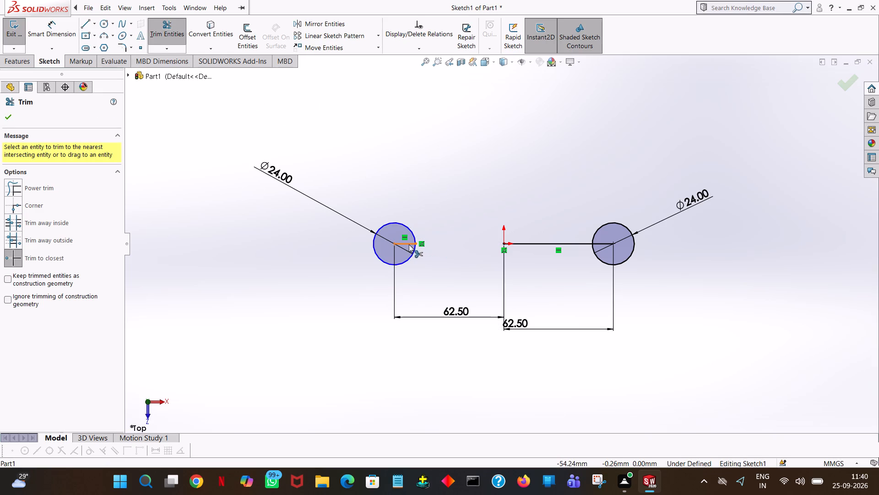
left_click(409, 244)
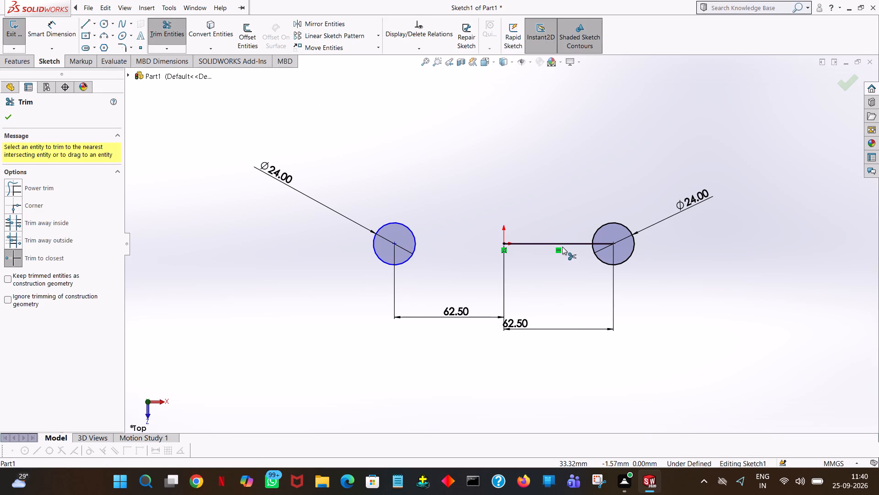
left_click(562, 247)
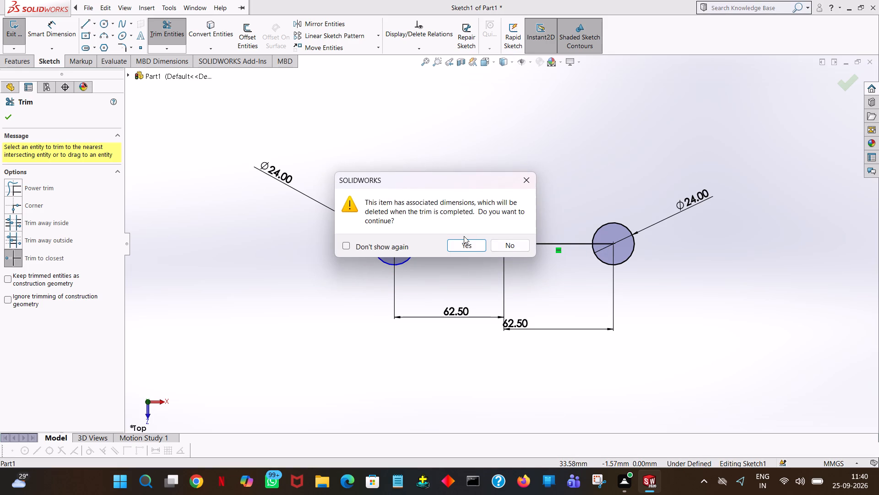
left_click(464, 246)
left_click(603, 243)
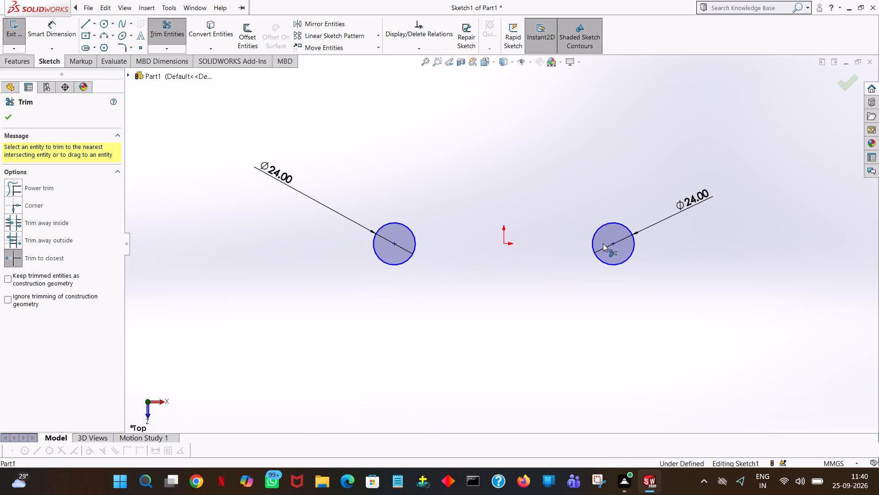
left_click(17, 111)
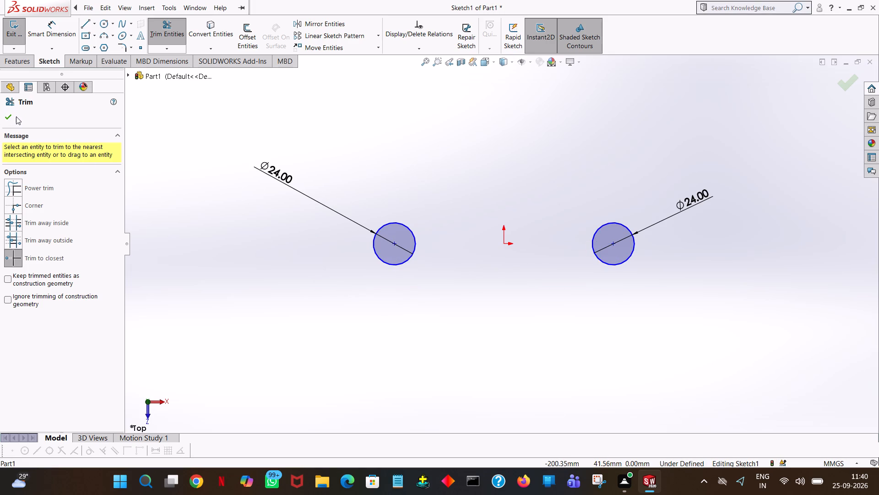
left_click(12, 115)
Dimension each circle's centre horizontally from the origin at 62.50 mm, placing both dimensions below the circles.
left_click(55, 33)
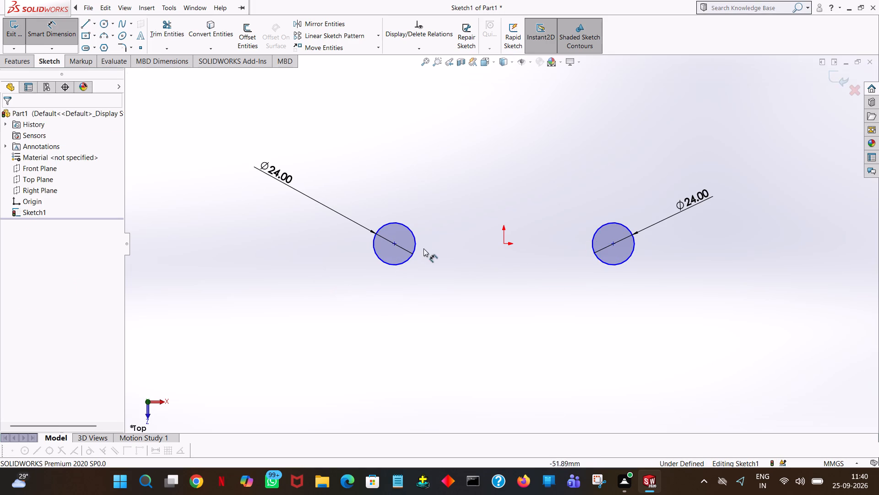
left_click(395, 243)
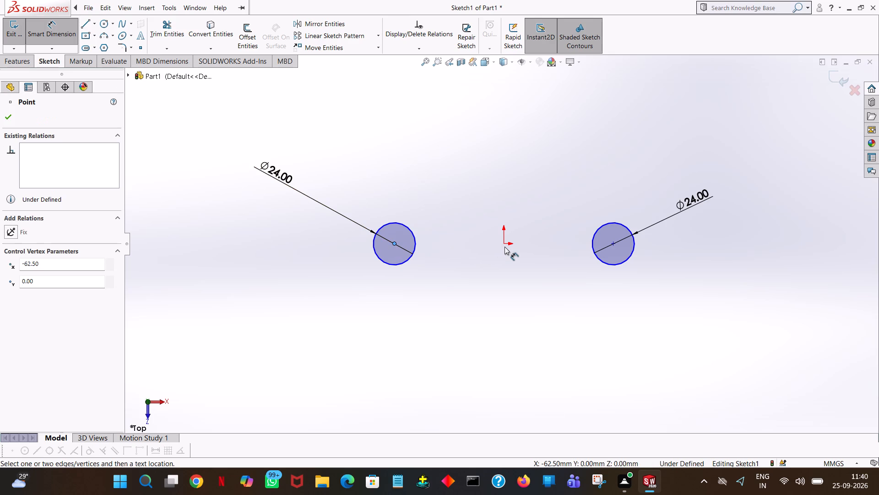
left_click(505, 243)
left_click(457, 309)
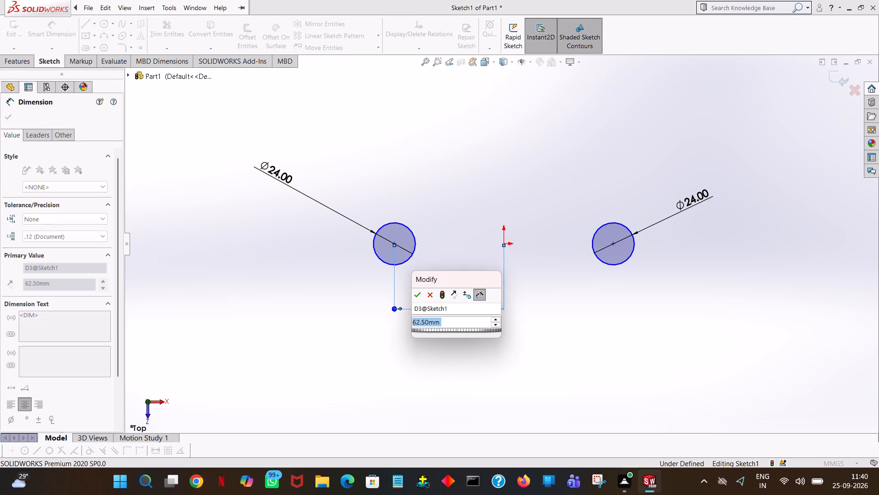
left_click(418, 295)
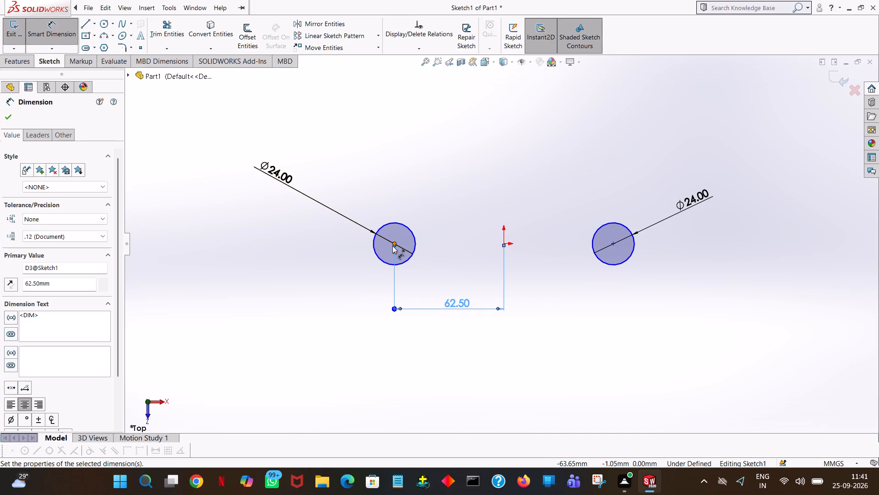
left_click(393, 244)
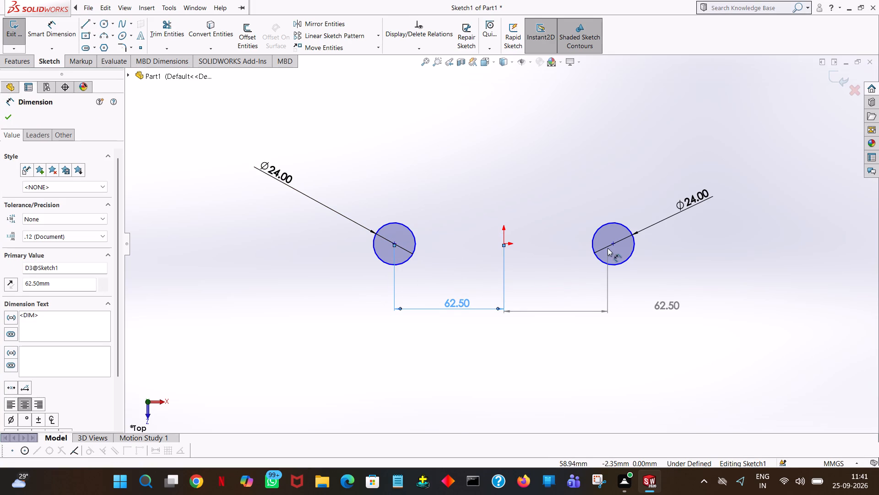
left_click(614, 242)
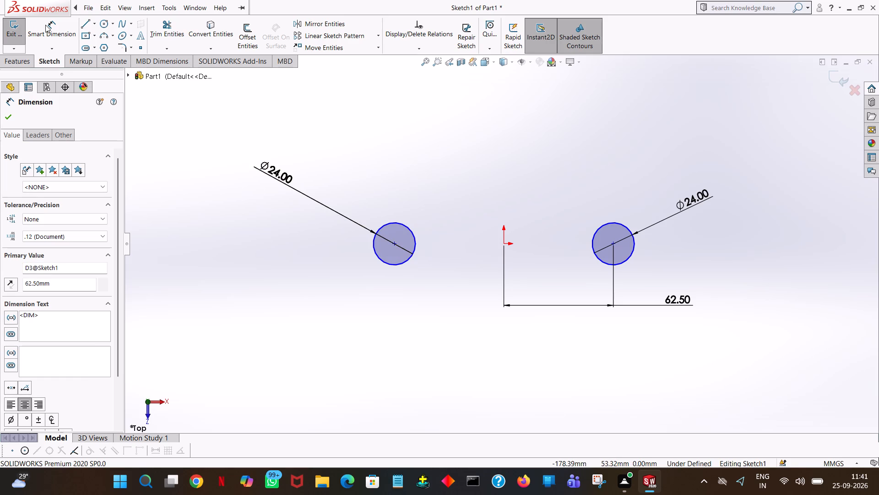
left_click(63, 31)
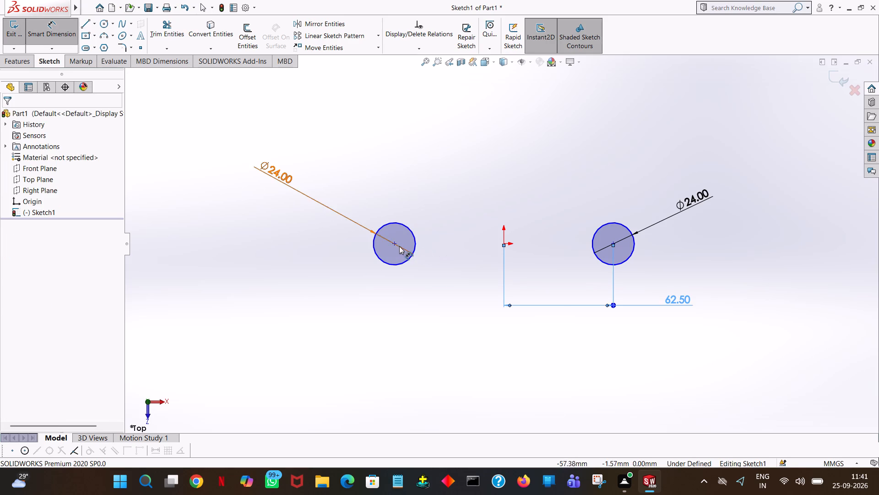
left_click(394, 243)
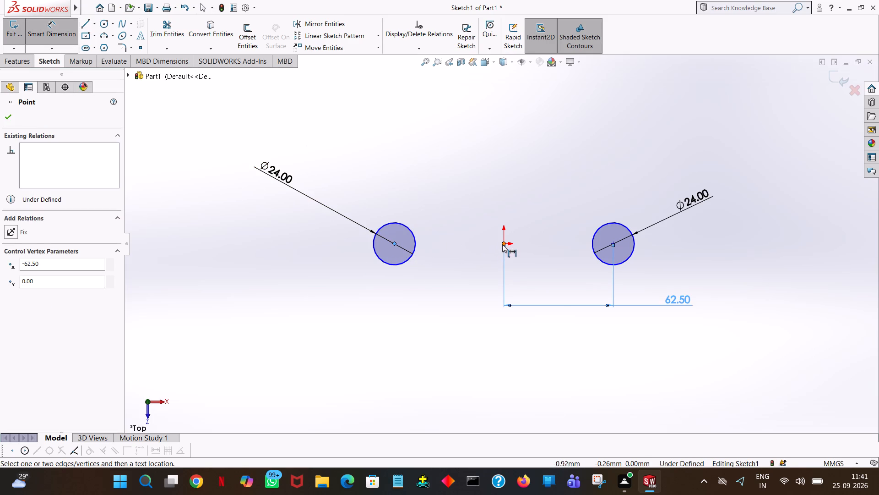
left_click(504, 243)
left_click(450, 341)
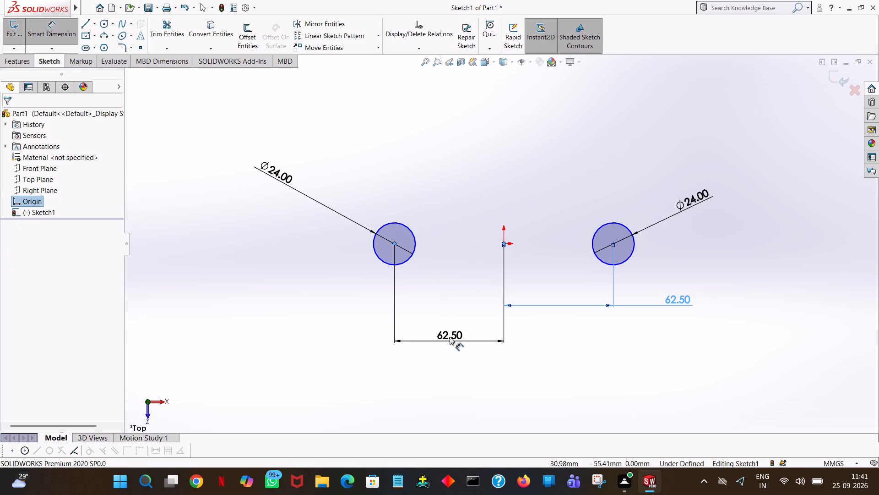
left_click(413, 327)
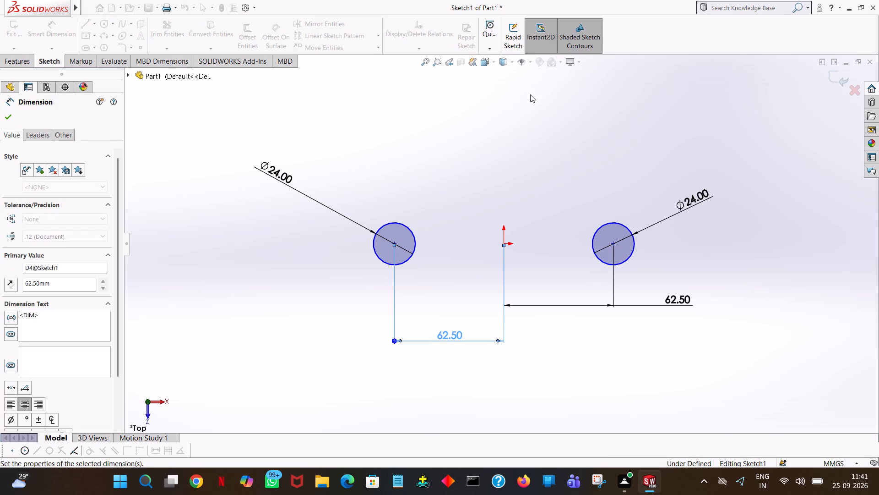
left_click(515, 108)
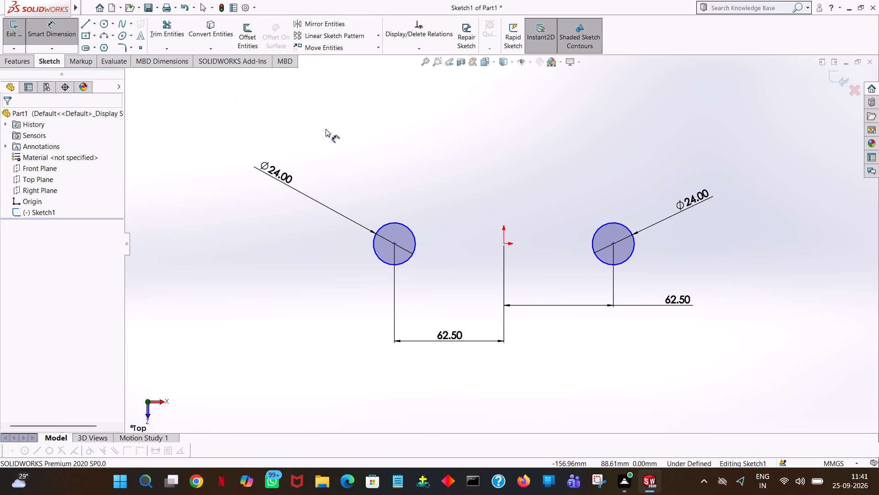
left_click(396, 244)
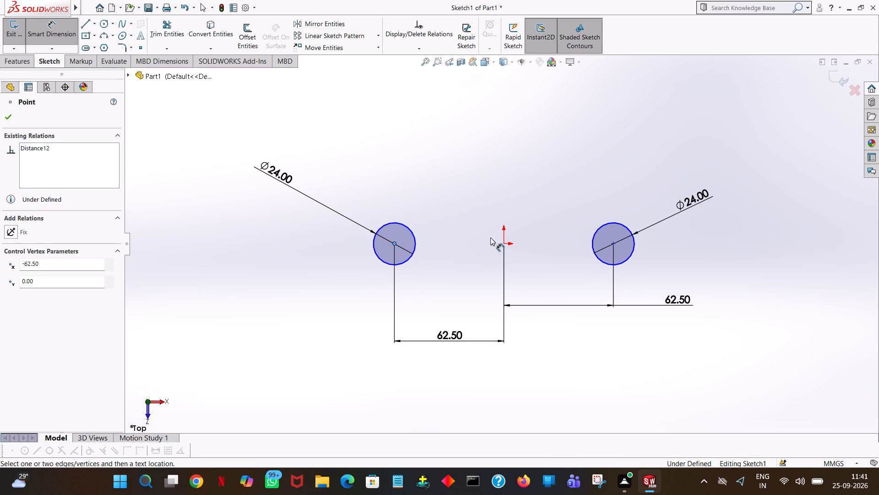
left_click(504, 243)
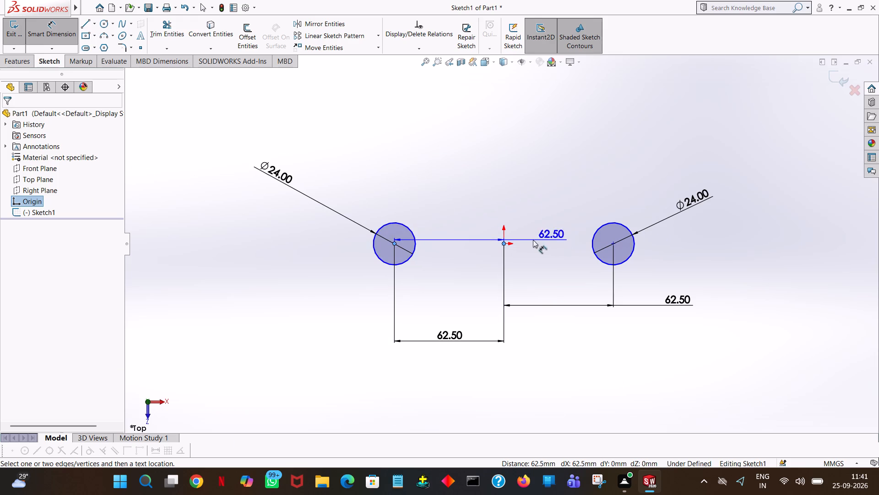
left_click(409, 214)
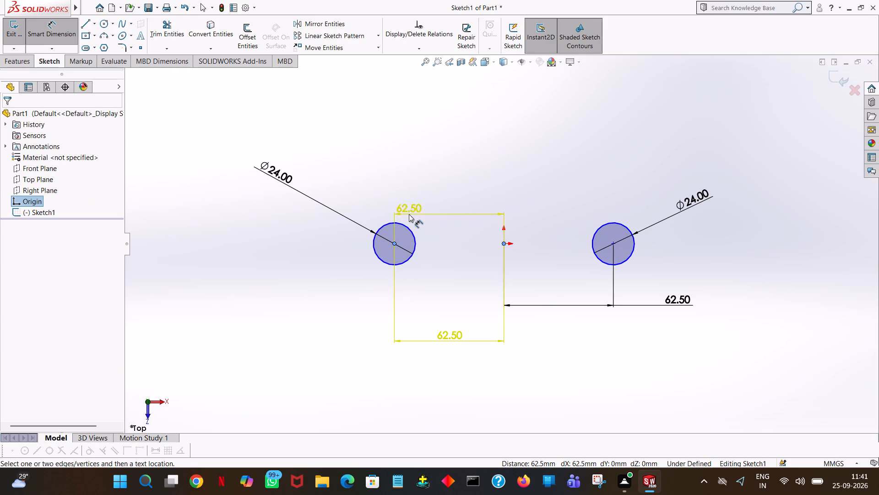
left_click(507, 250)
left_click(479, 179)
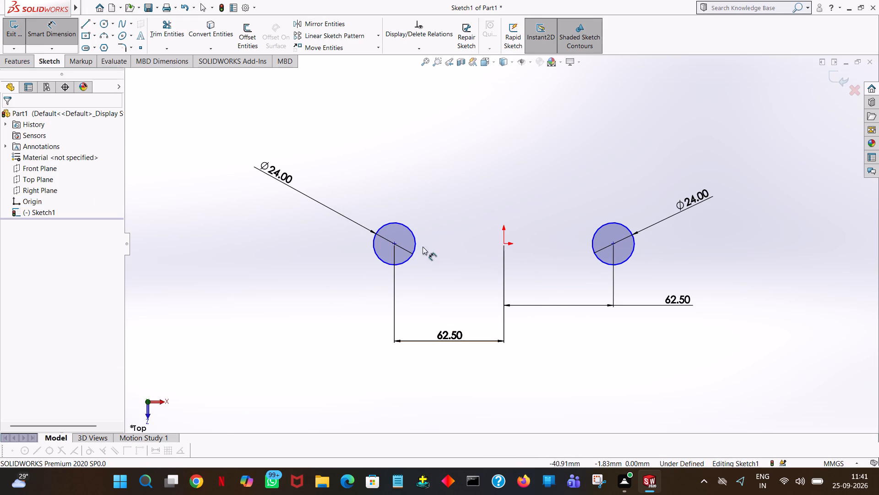
Dimension the horizontal distance between the two circle centres as 125 mm, placing the dimension above the circles.
left_click(395, 243)
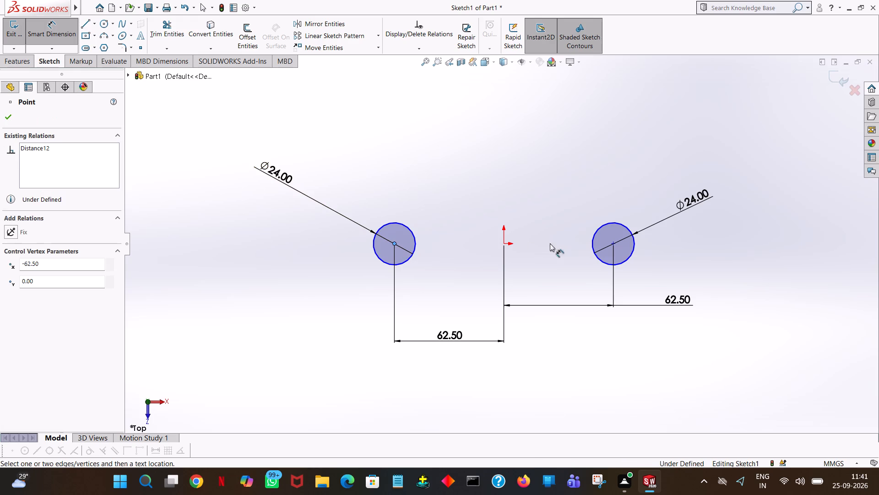
left_click(613, 242)
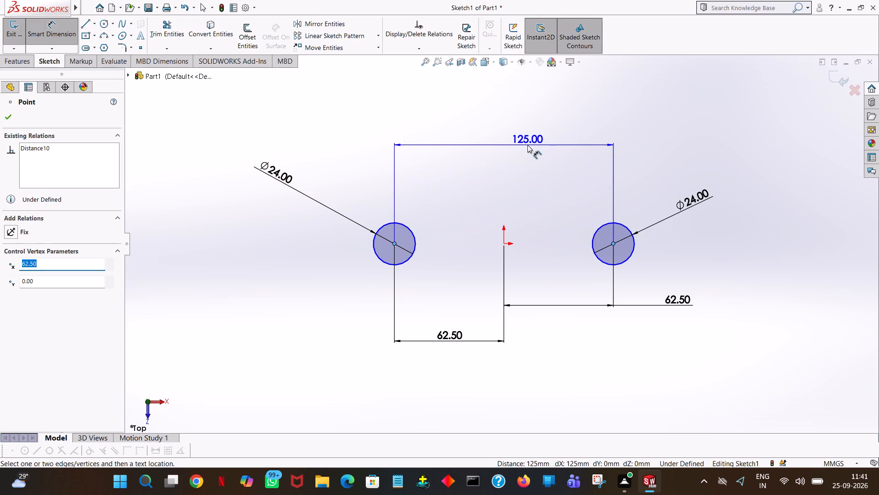
left_click(527, 145)
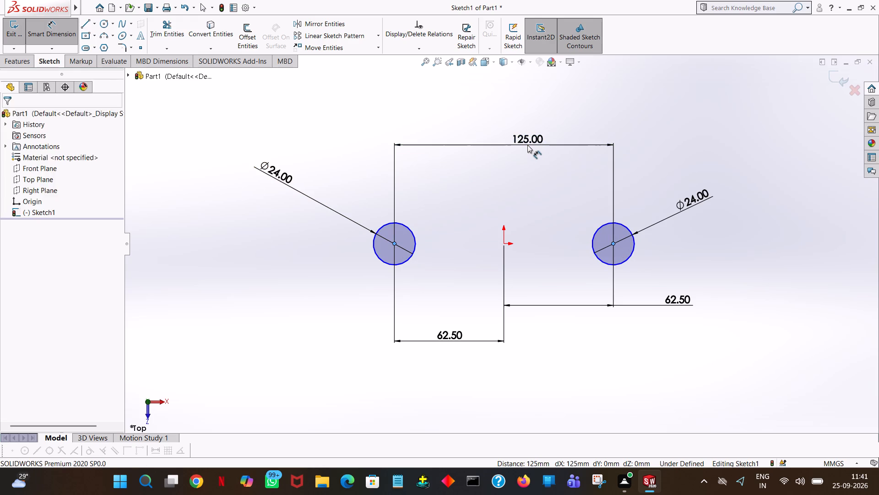
left_click(488, 134)
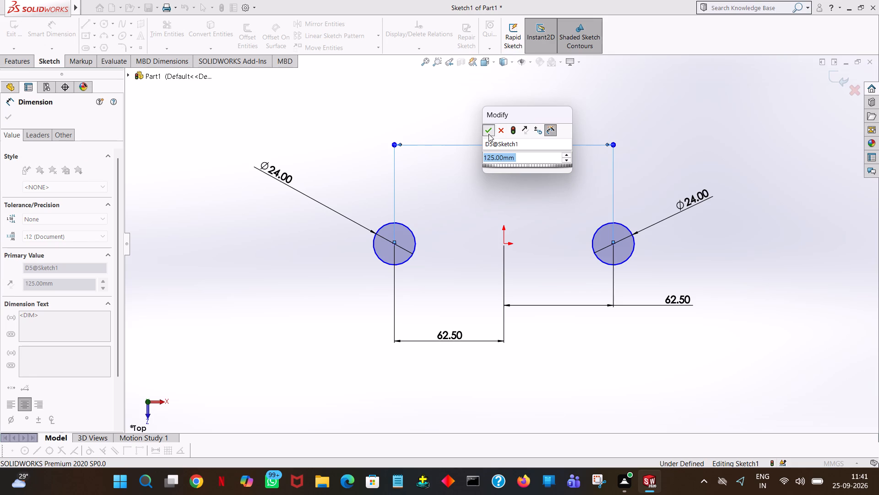
left_click(729, 137)
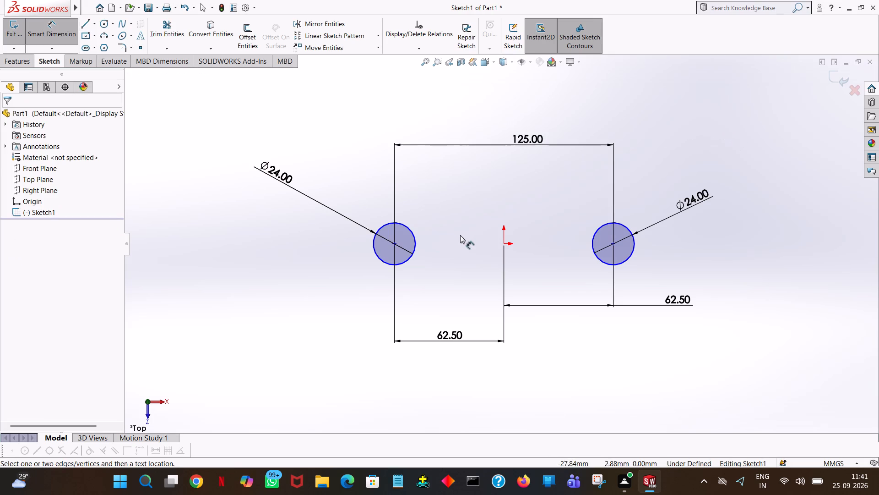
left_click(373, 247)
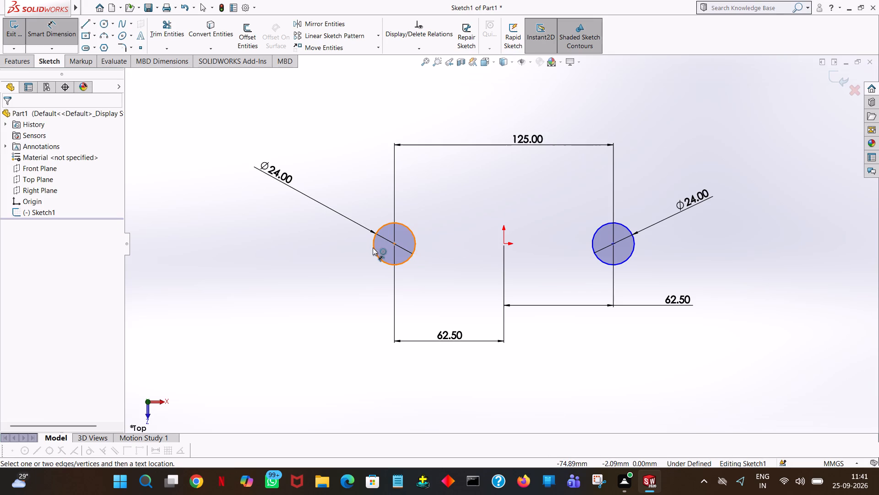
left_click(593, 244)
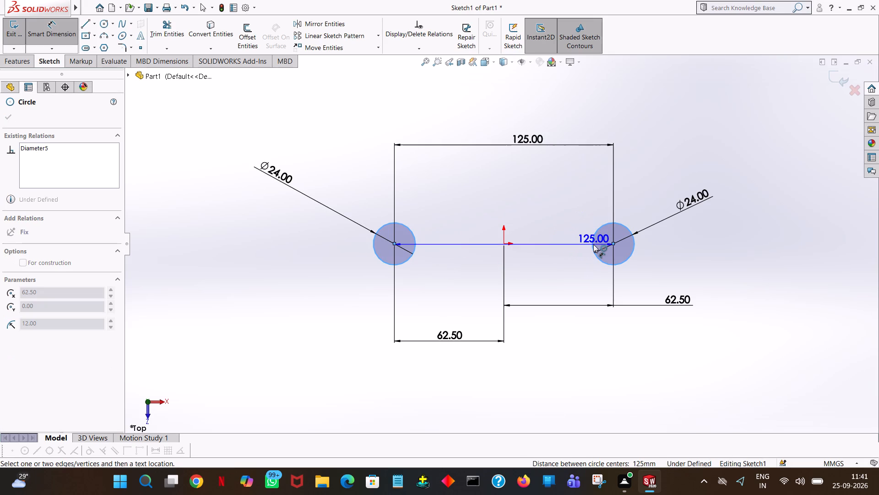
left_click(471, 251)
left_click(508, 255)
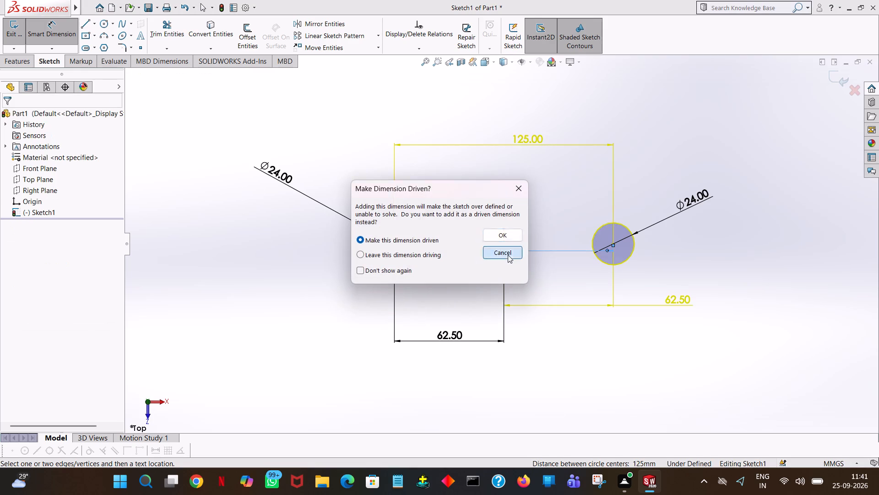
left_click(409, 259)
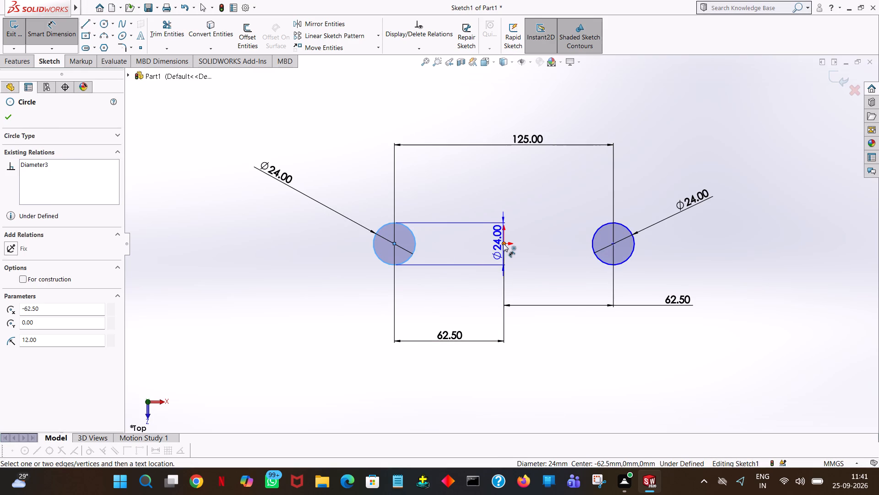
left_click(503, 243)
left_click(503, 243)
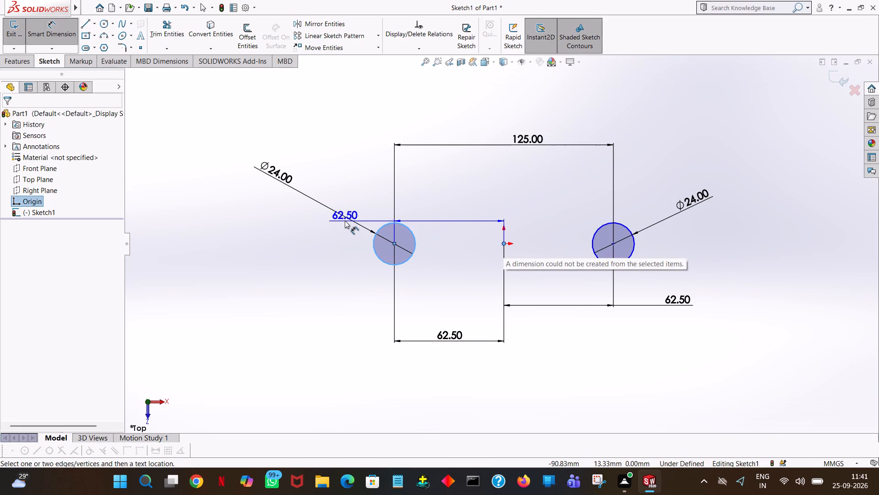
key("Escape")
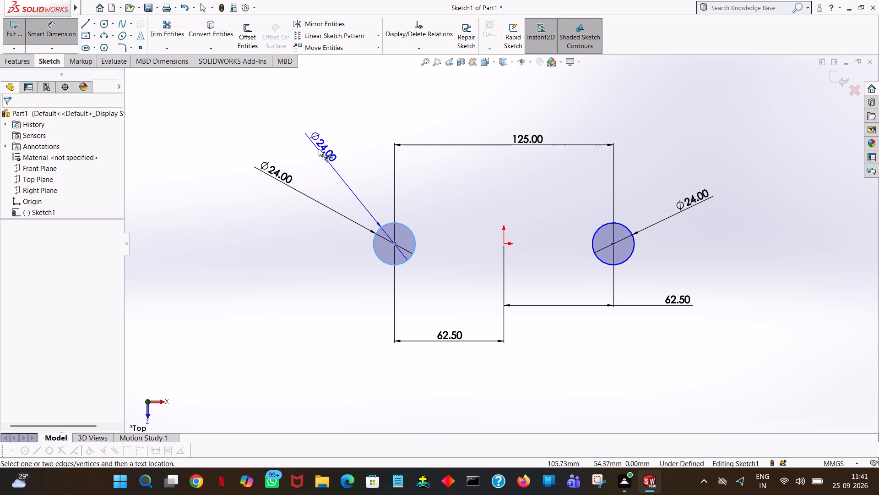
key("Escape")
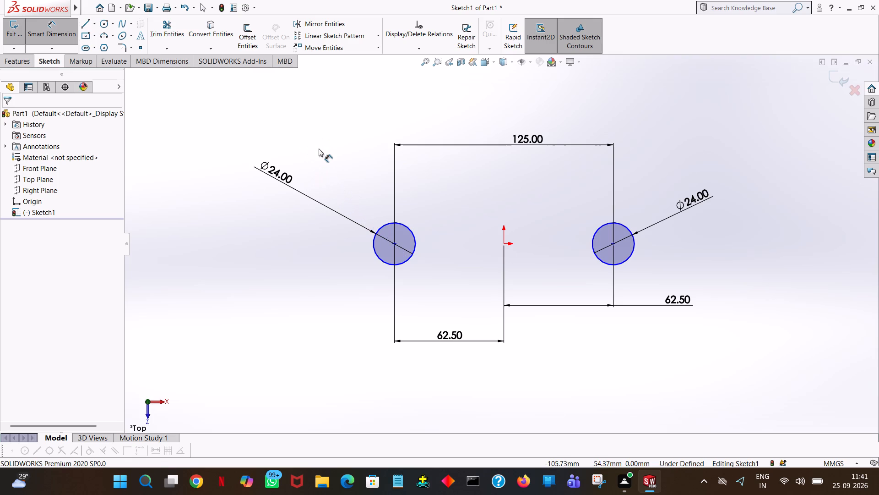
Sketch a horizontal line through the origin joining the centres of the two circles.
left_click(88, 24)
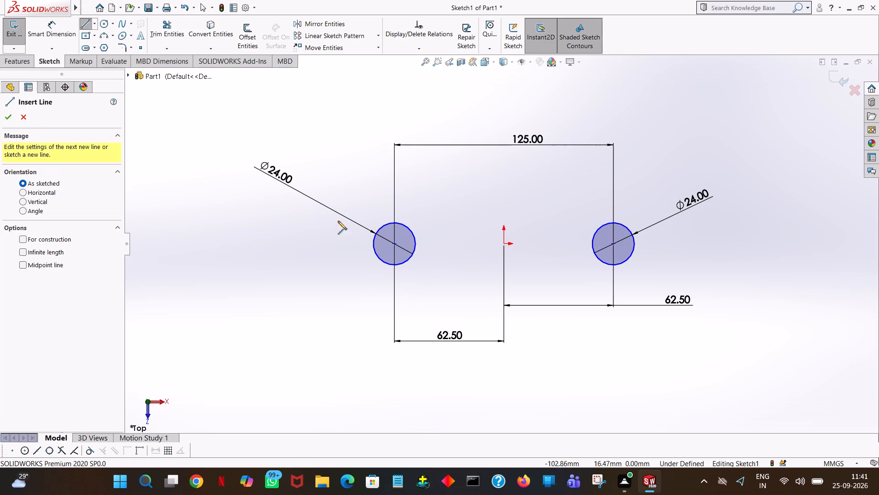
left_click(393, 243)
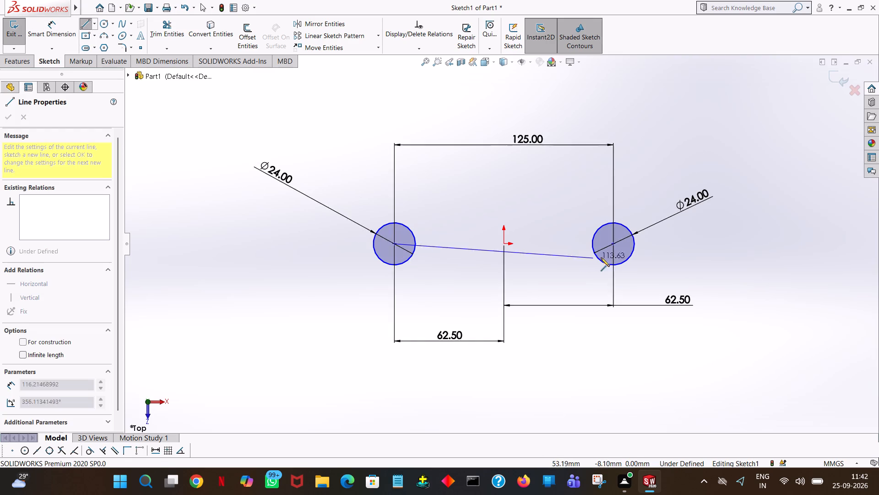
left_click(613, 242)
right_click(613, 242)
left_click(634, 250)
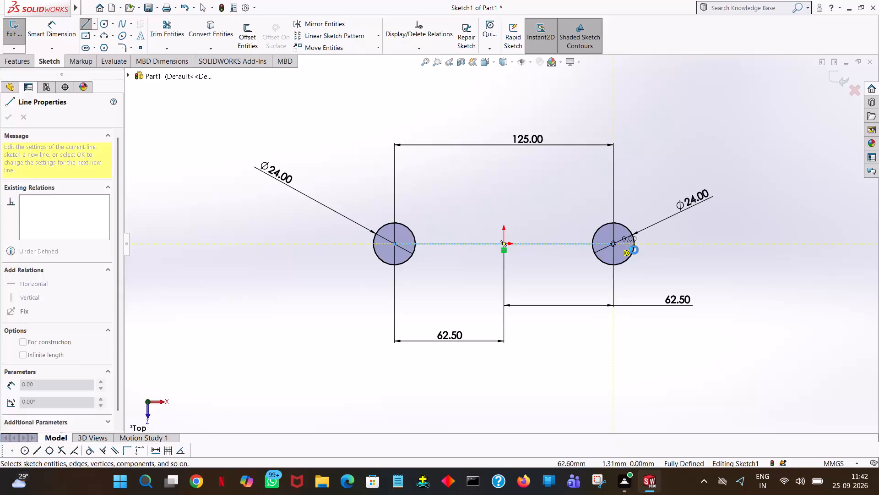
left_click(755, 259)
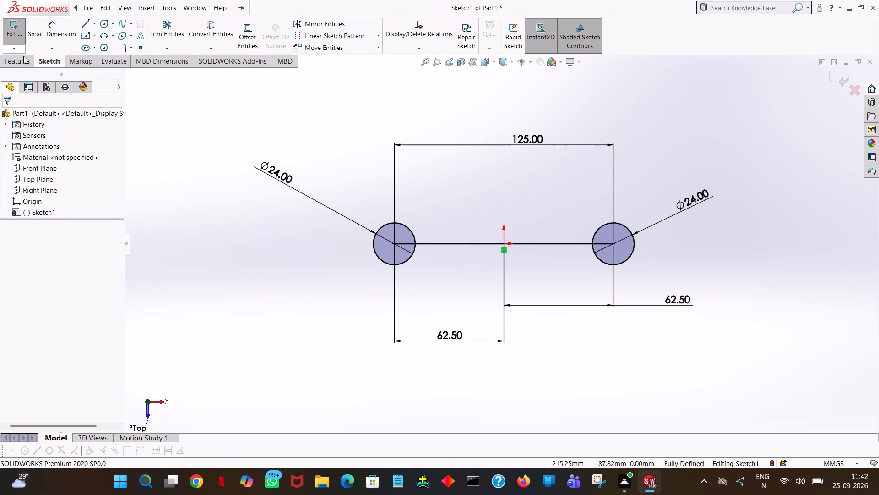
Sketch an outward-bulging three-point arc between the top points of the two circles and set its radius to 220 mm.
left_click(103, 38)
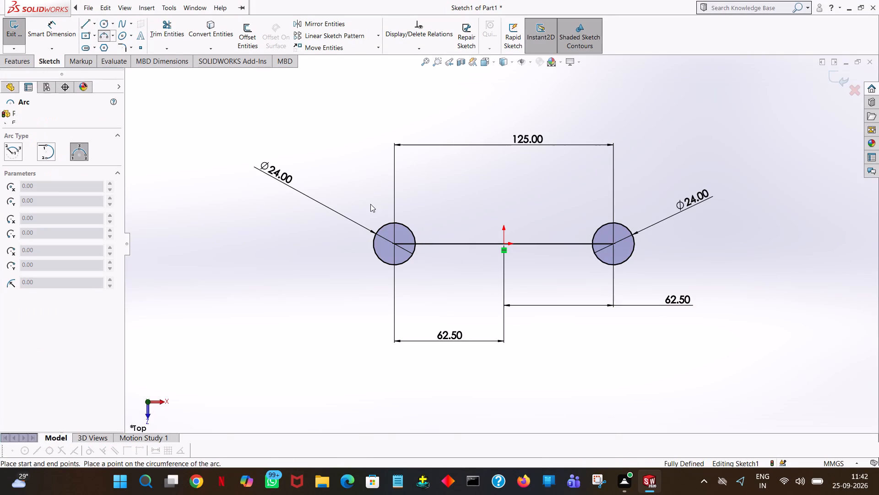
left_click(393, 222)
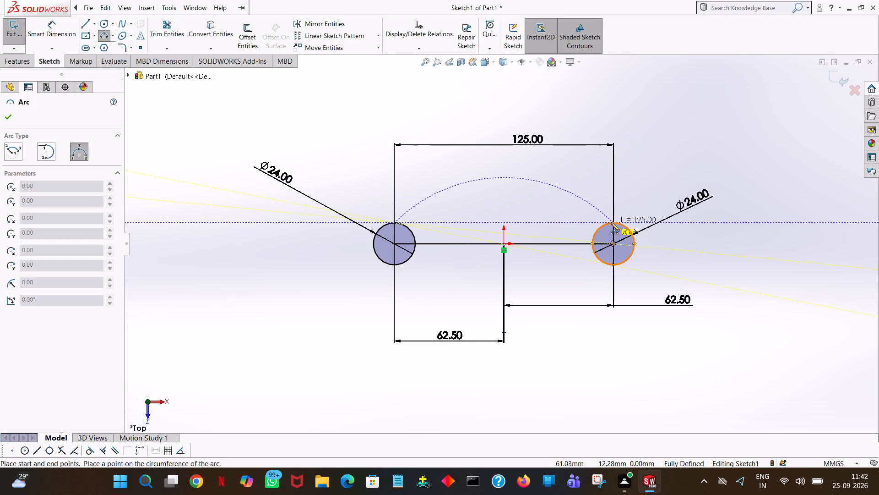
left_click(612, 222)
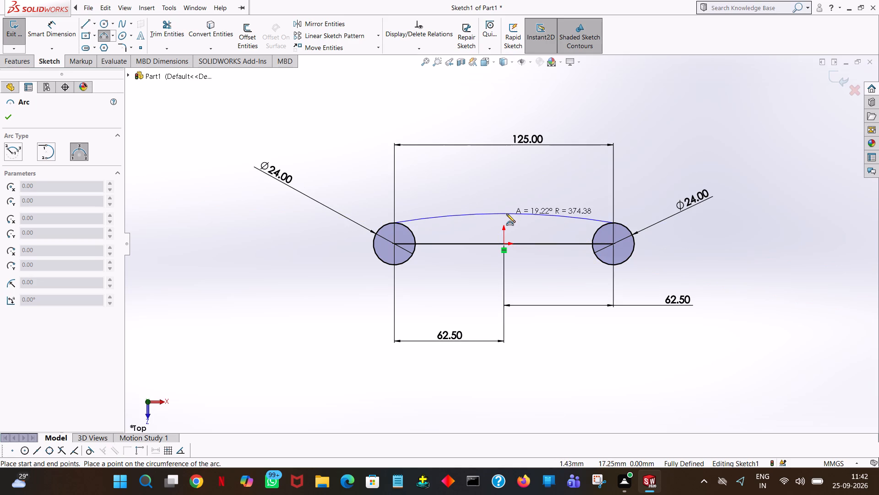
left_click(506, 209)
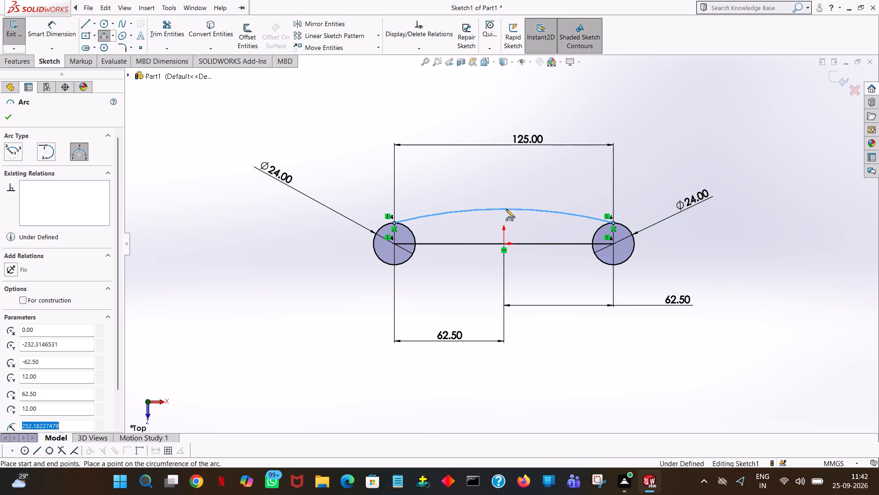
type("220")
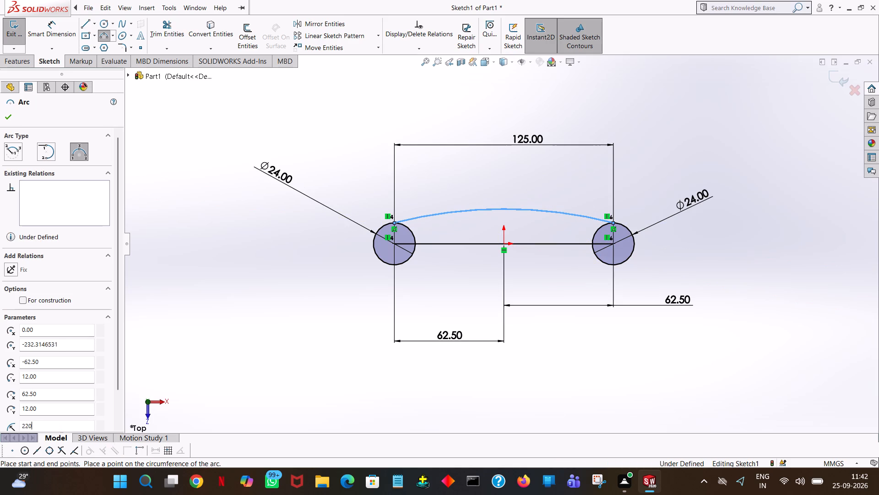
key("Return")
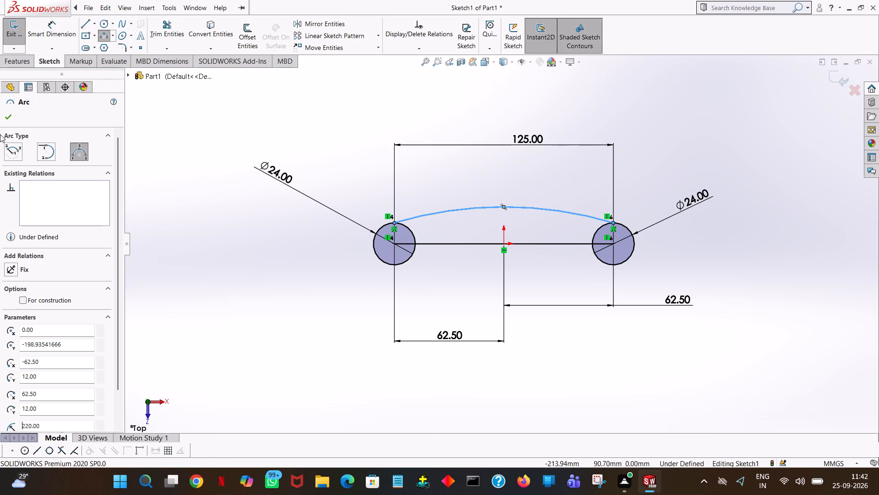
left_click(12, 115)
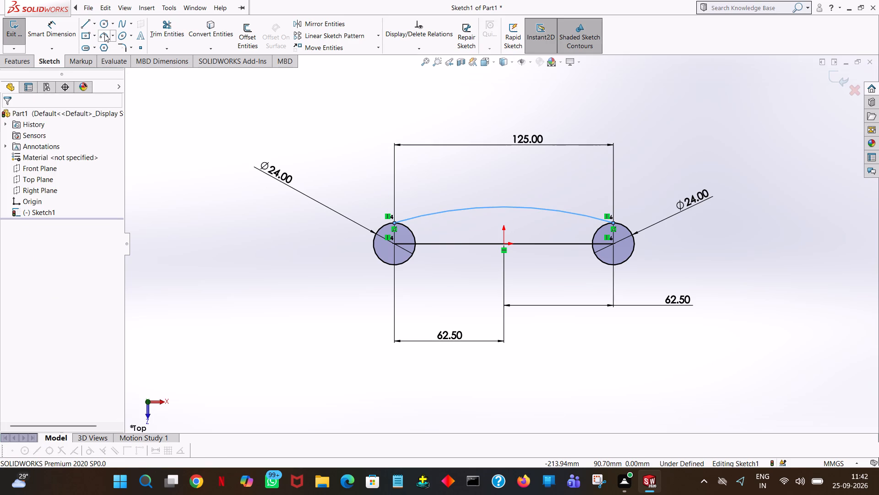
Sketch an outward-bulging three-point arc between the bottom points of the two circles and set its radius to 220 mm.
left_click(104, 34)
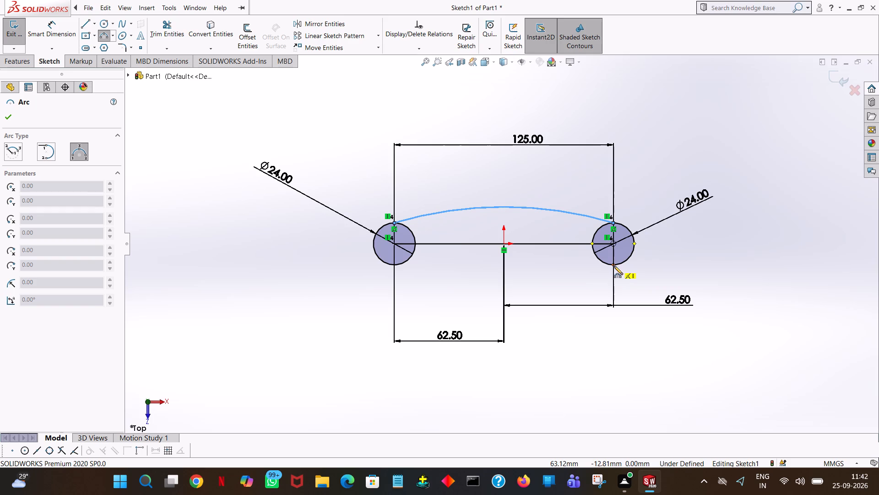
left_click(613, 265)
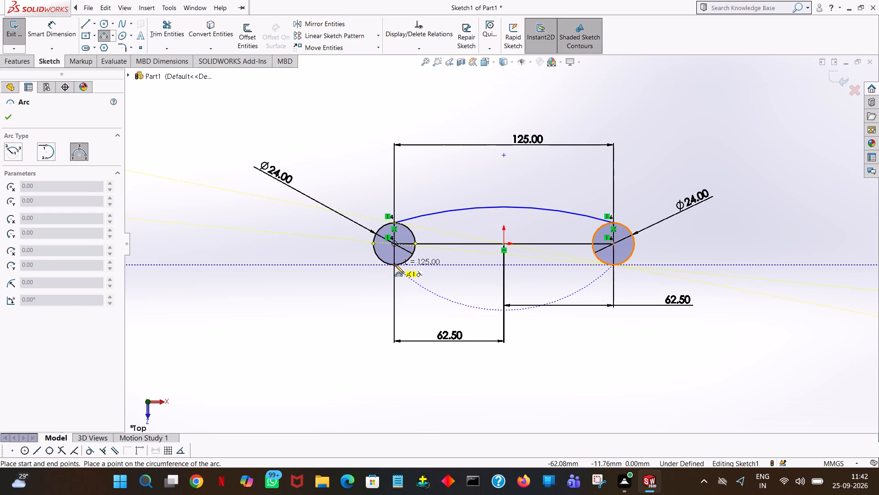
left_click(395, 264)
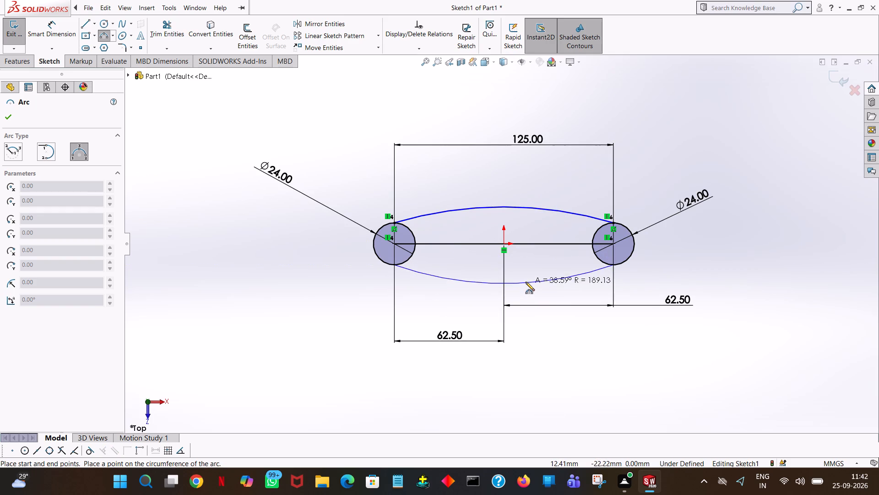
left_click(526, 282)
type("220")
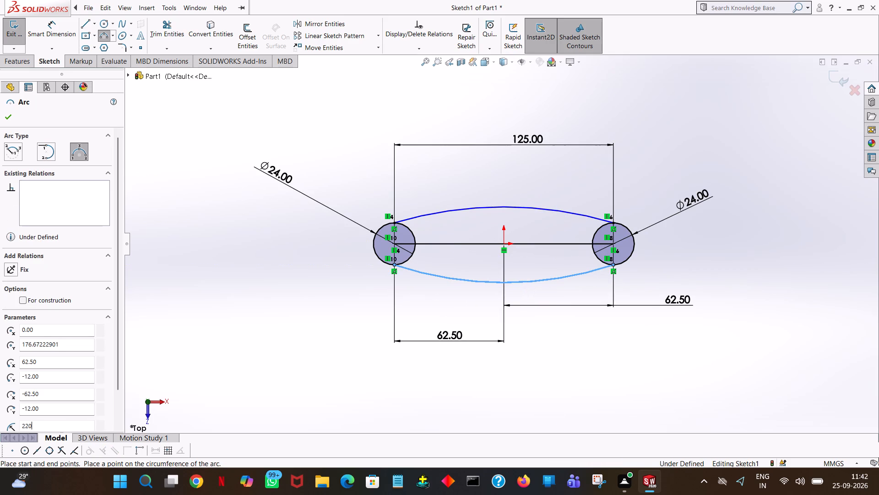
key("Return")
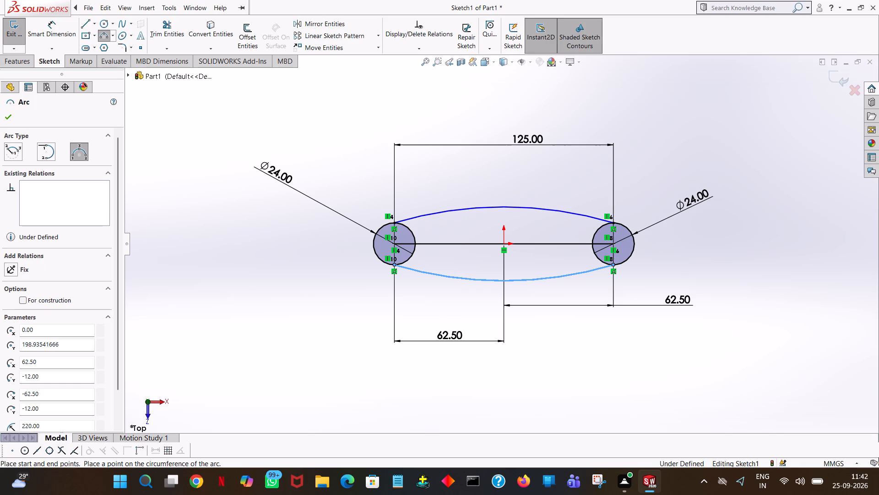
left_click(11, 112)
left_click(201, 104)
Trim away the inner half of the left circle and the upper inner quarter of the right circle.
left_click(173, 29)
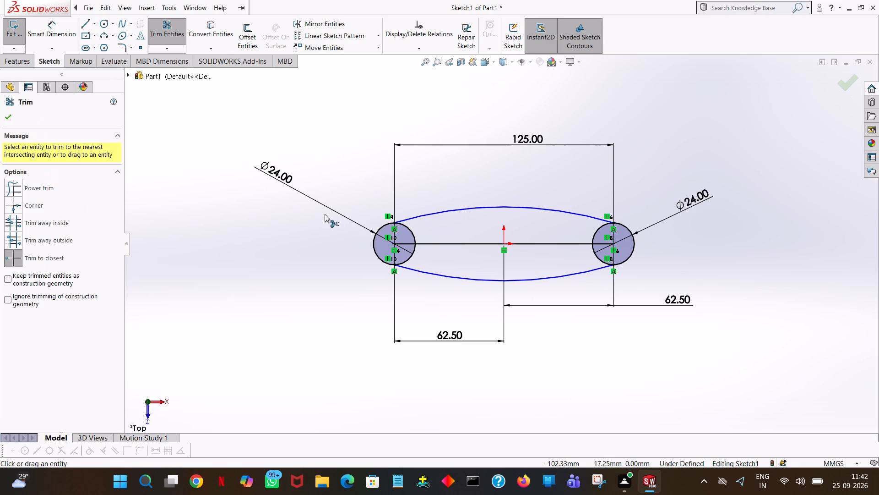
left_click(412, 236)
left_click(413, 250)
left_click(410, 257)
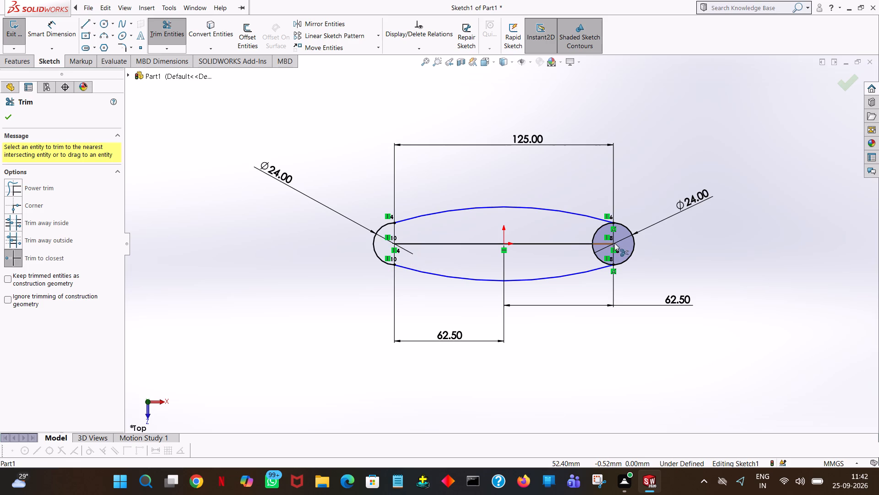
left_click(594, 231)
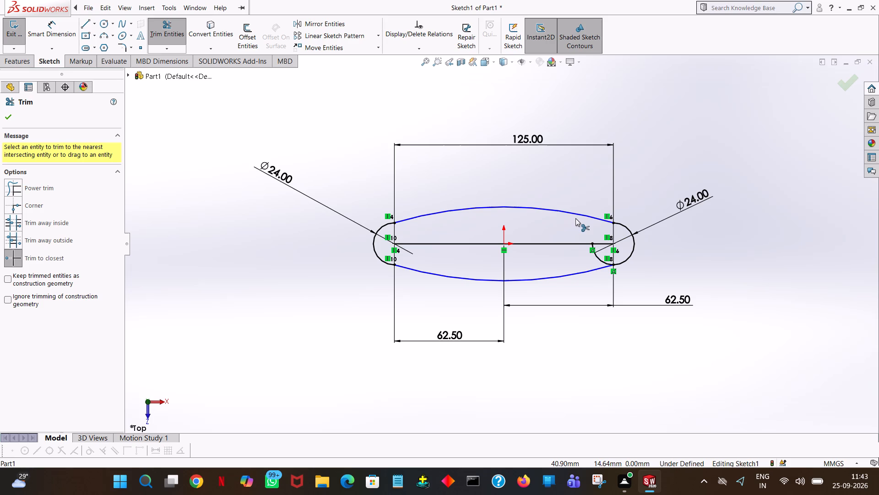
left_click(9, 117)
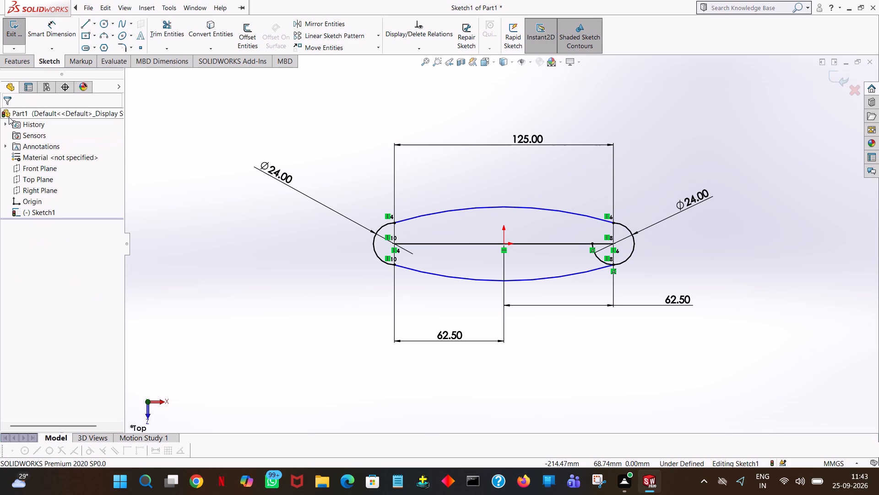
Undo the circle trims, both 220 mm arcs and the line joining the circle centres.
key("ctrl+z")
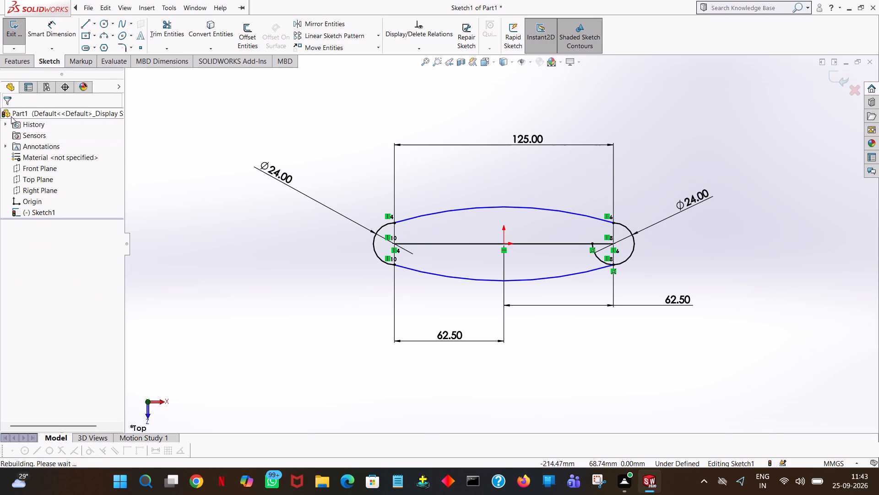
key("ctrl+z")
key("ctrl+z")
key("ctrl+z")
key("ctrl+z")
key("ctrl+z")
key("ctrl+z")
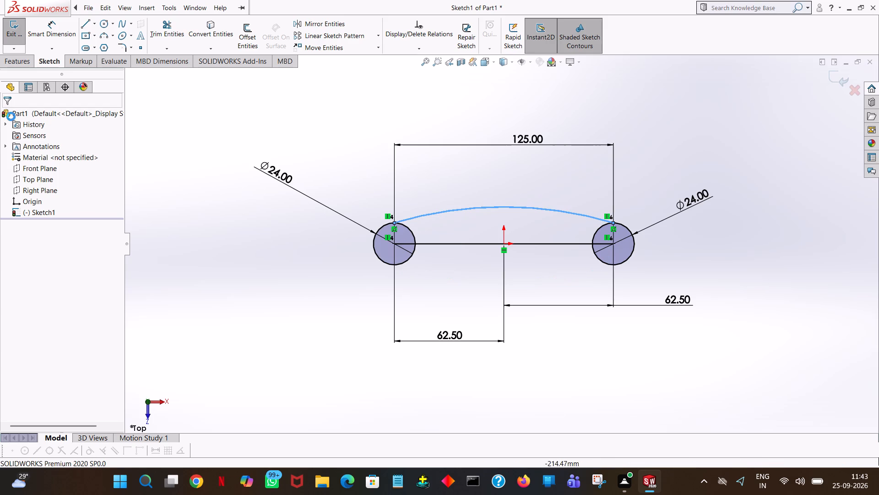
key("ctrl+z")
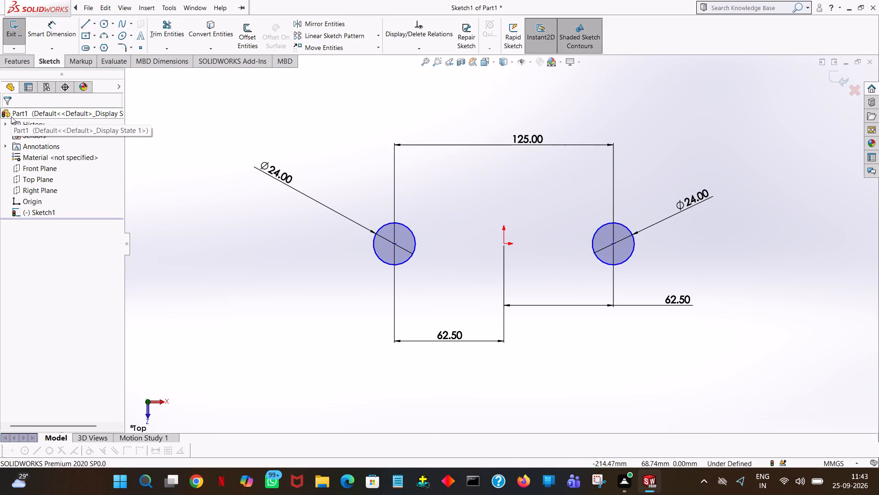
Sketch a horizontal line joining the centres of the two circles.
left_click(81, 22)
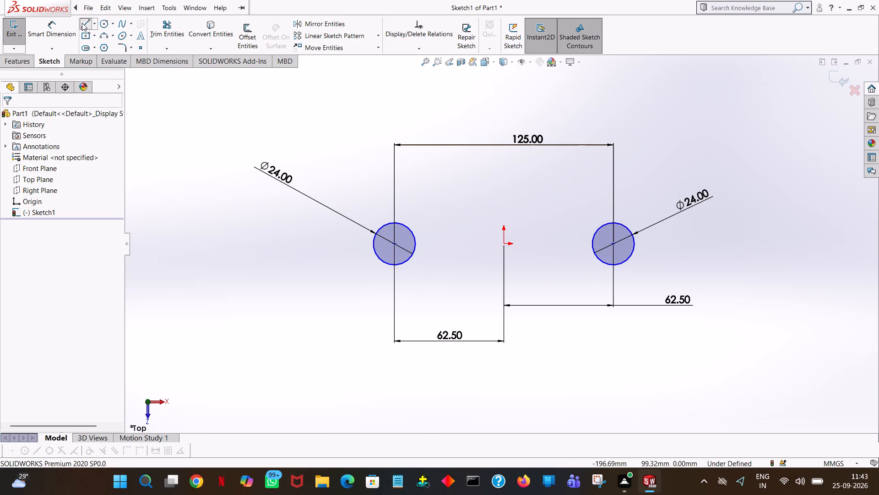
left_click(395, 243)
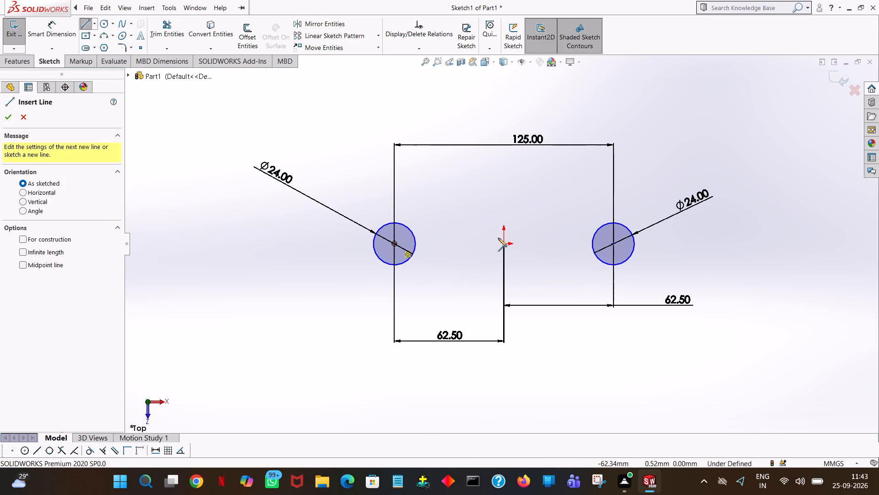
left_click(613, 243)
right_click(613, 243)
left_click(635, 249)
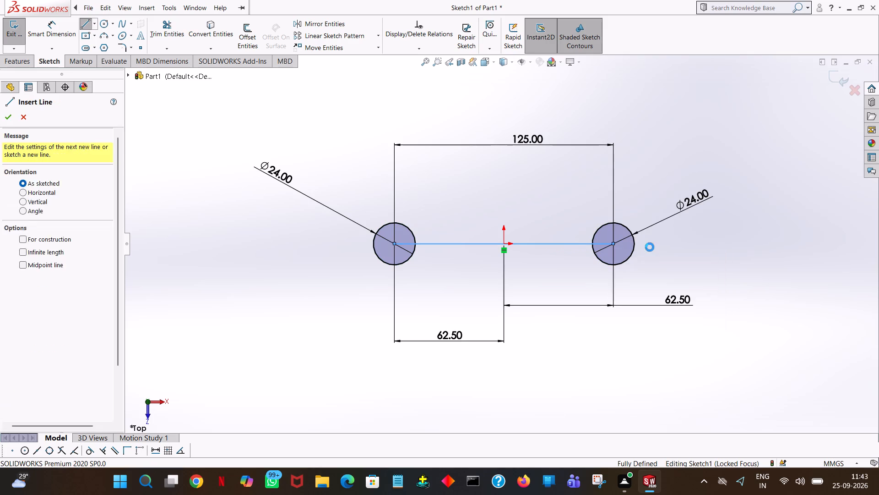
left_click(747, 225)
Sketch an outward-bulging three-point arc between the upper outer edges of the two circles and set its radius to 220 mm.
left_click(107, 34)
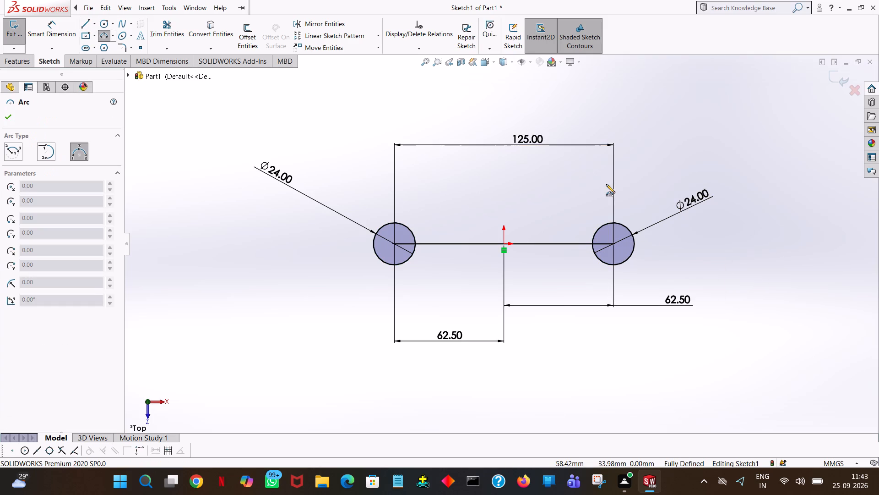
left_click(384, 225)
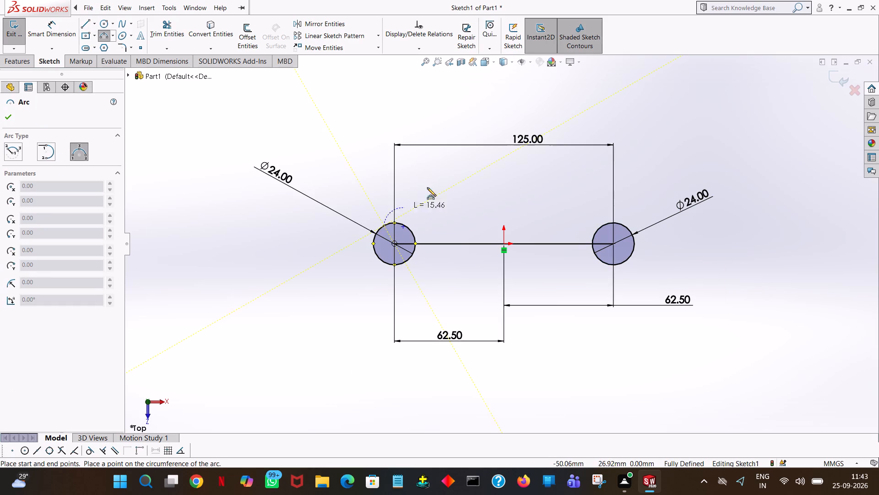
left_click(623, 225)
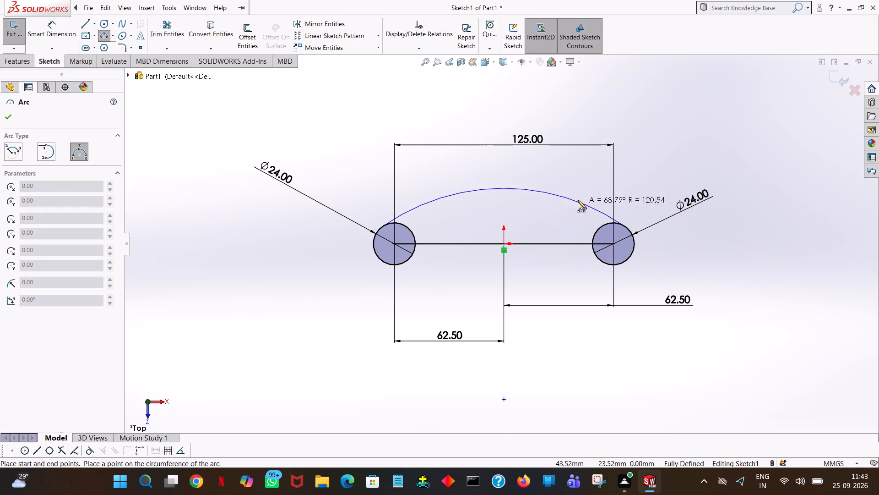
left_click(539, 210)
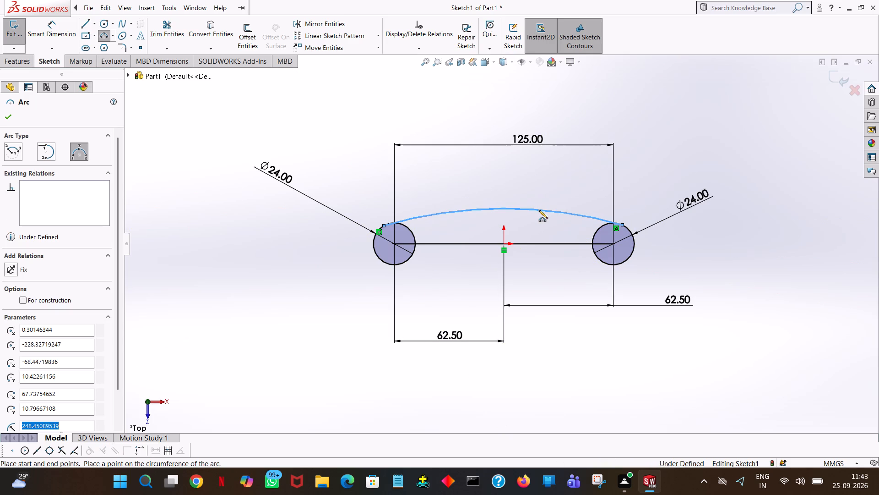
type("220")
key("Return")
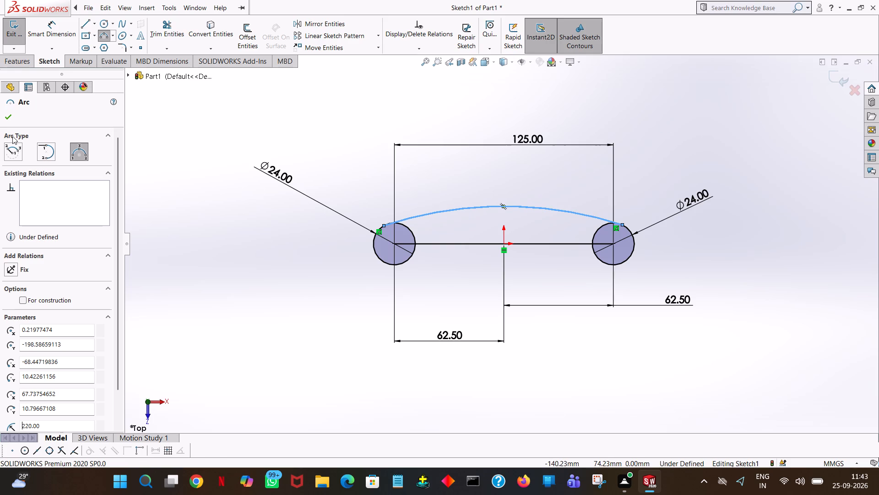
left_click(4, 115)
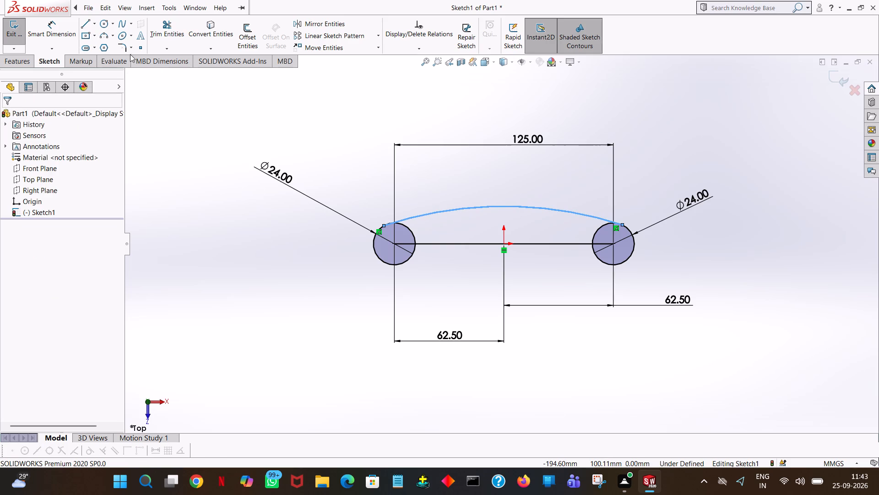
Sketch an outward-bulging three-point arc between the lower outer edges of the two circles and set its radius to 220 mm.
left_click(103, 40)
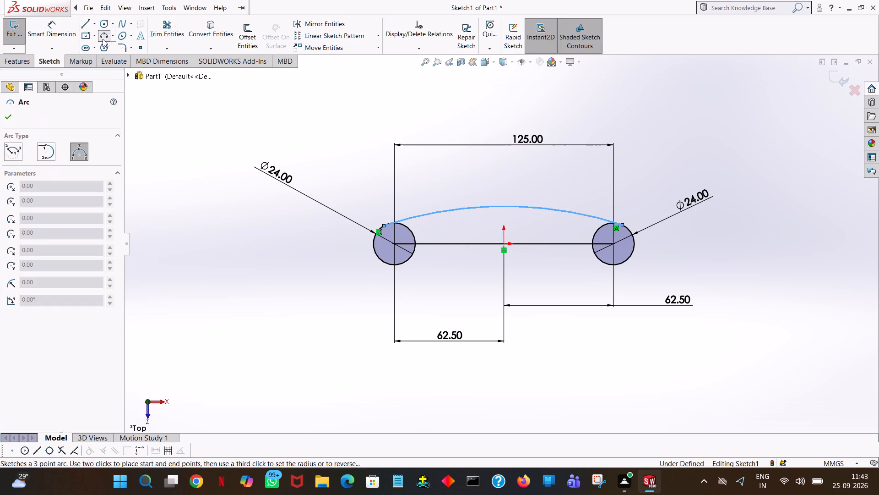
left_click(619, 264)
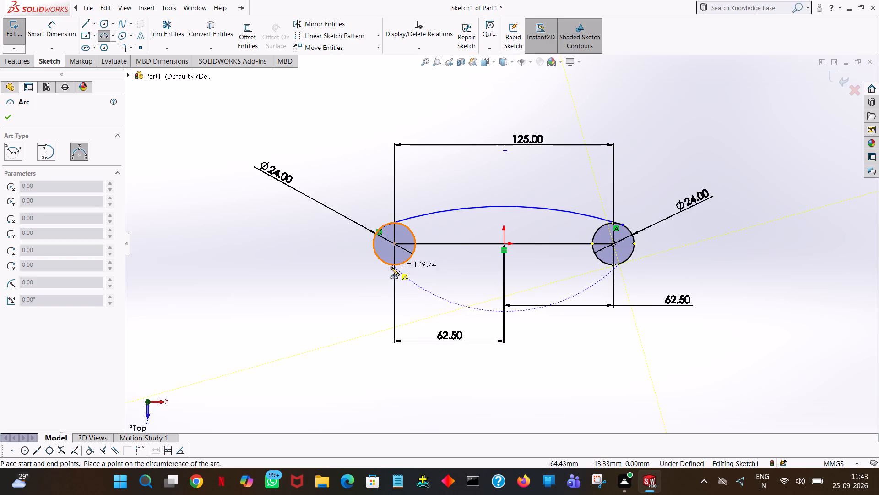
left_click(388, 263)
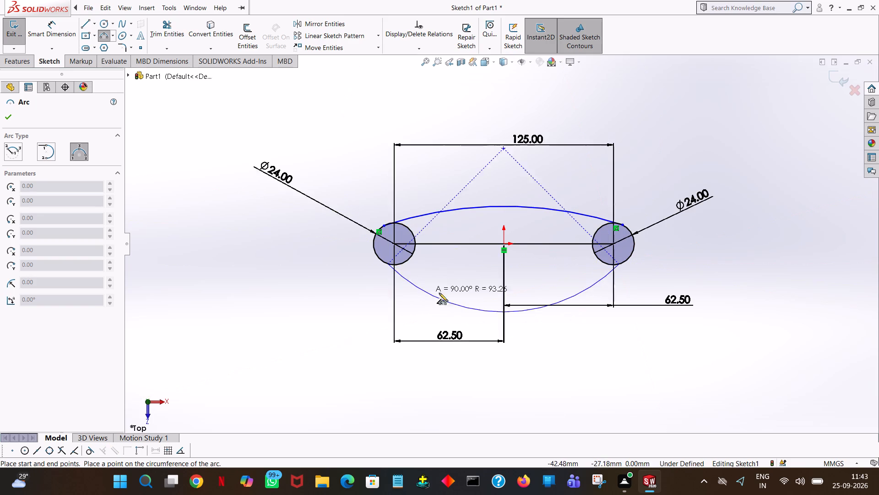
left_click(496, 278)
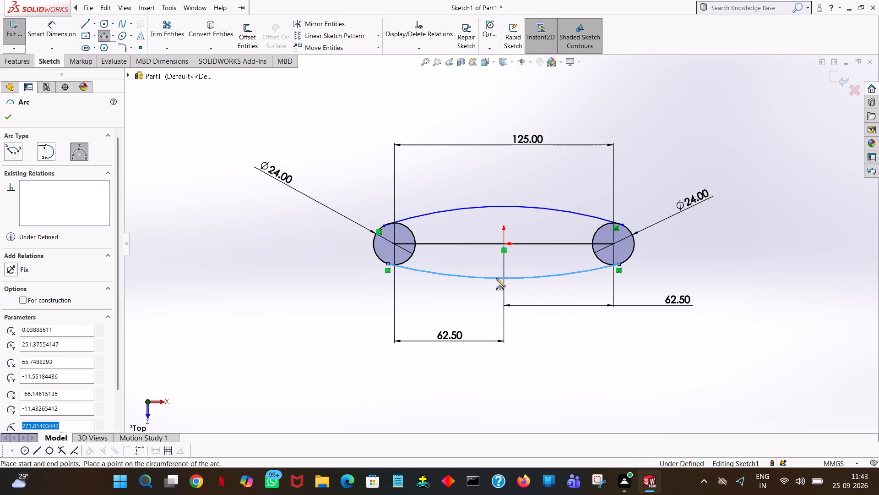
type("220")
key("Return")
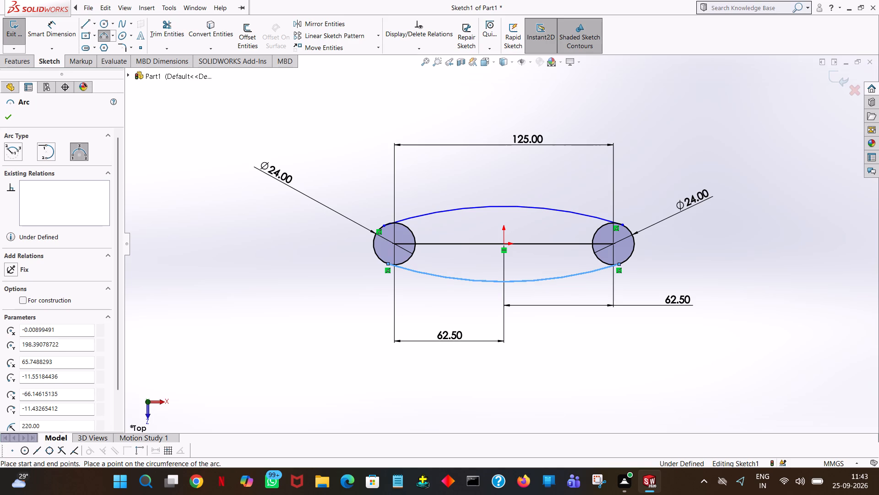
left_click(7, 117)
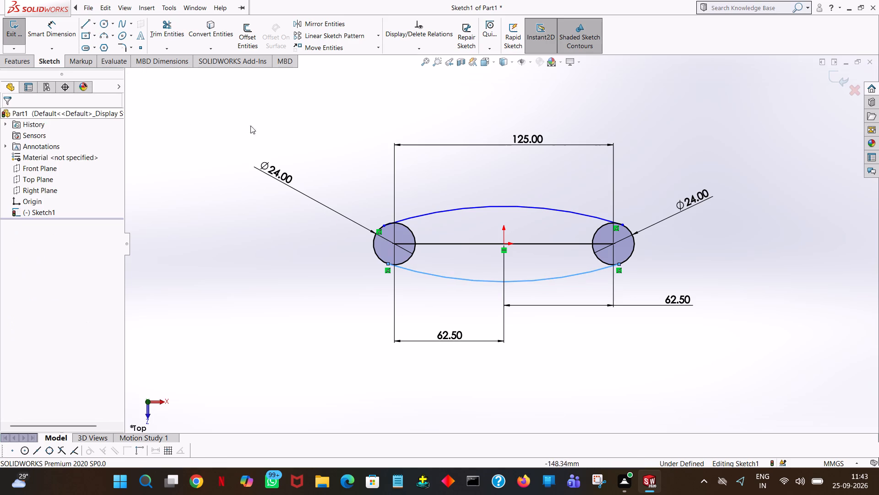
left_click(282, 129)
Add 220 mm radius dimensions to the upper and lower arcs.
left_click(57, 28)
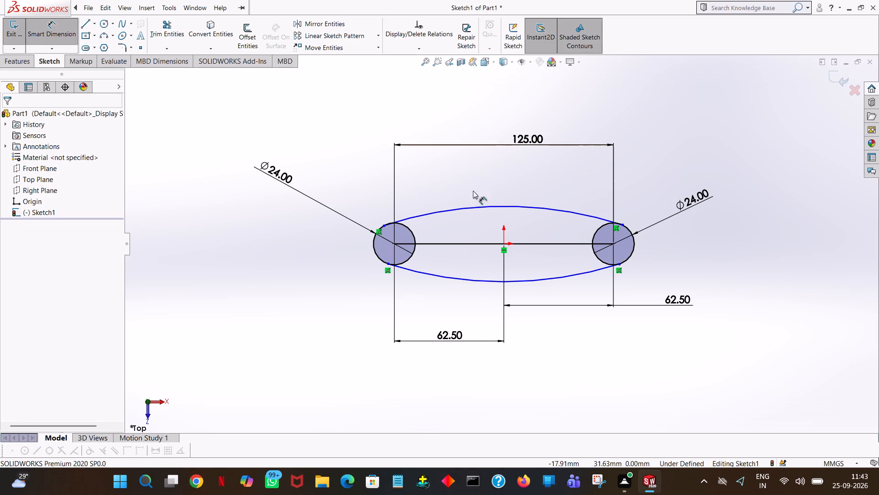
left_click(475, 209)
left_click(432, 110)
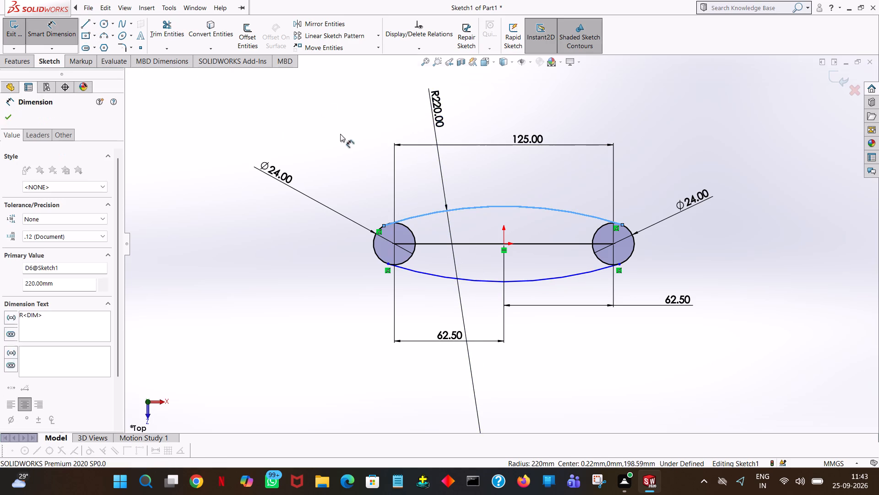
left_click(393, 99)
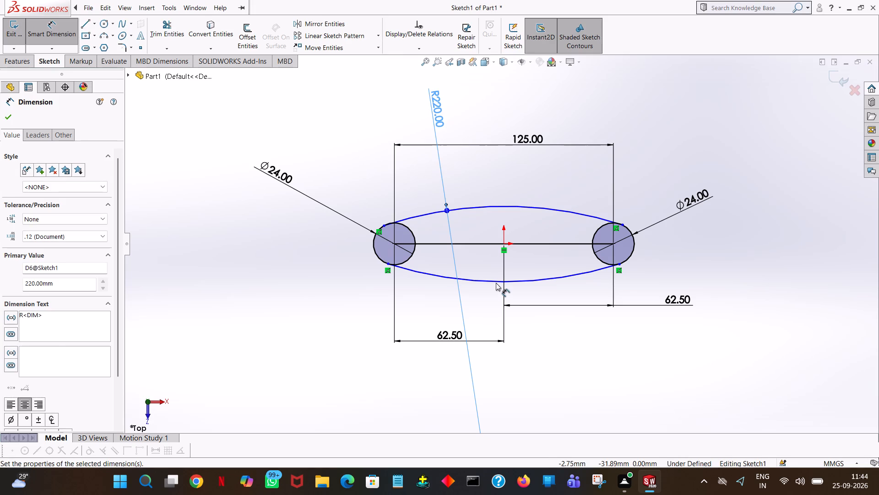
left_click(496, 282)
left_click(518, 350)
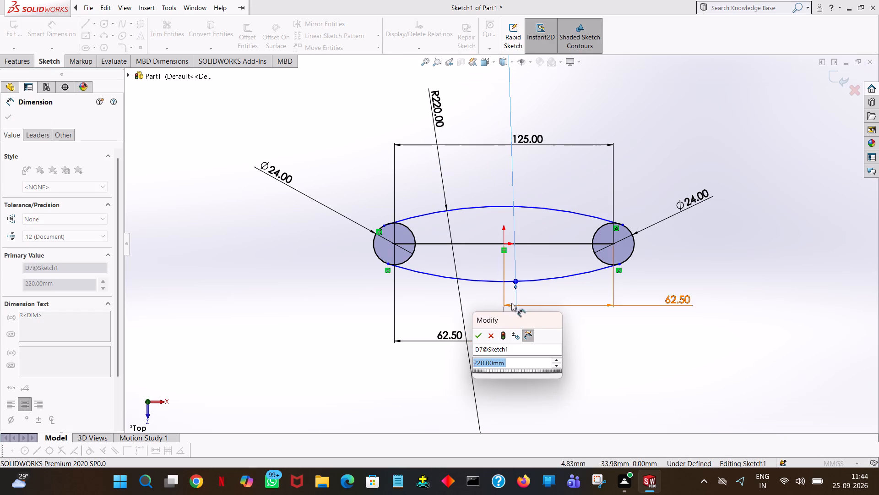
left_click(480, 334)
left_click(670, 393)
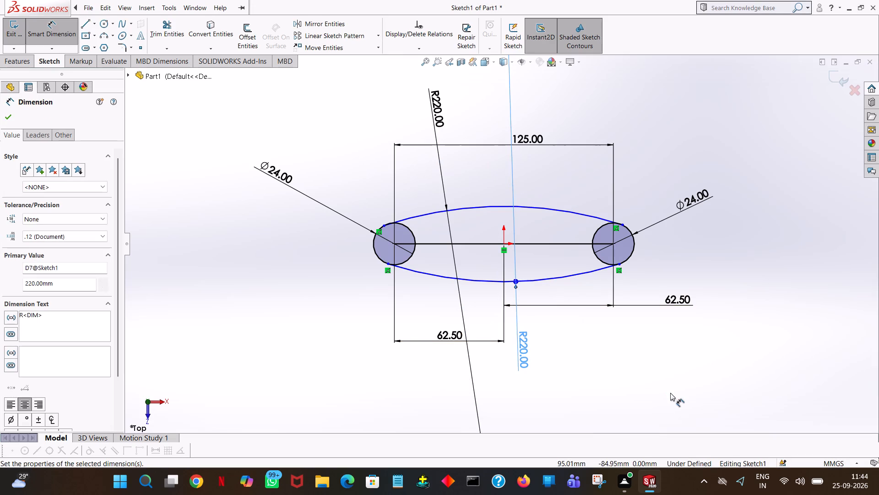
Dimension the vertical distance between the lower arc's centre and the origin.
left_click(572, 278)
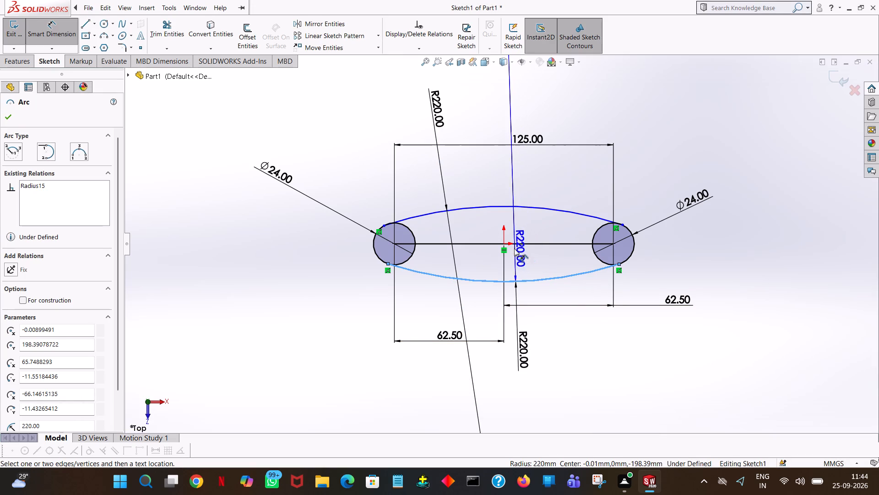
left_click(504, 243)
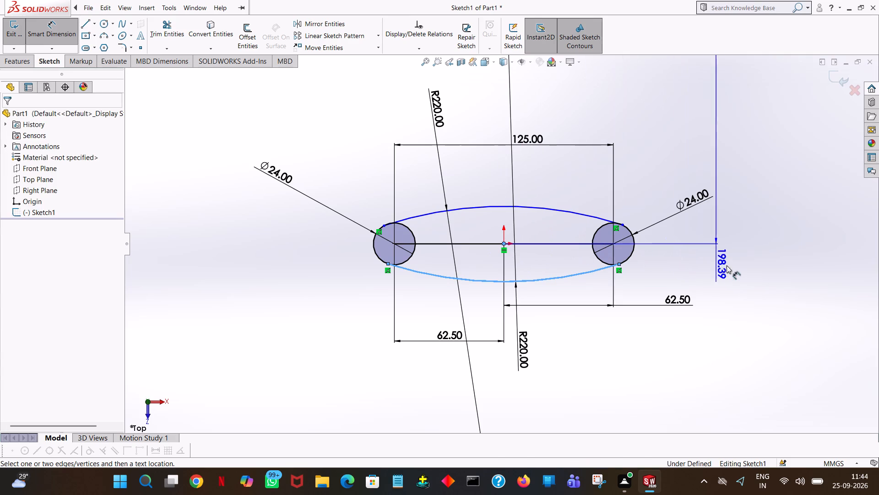
left_click(760, 274)
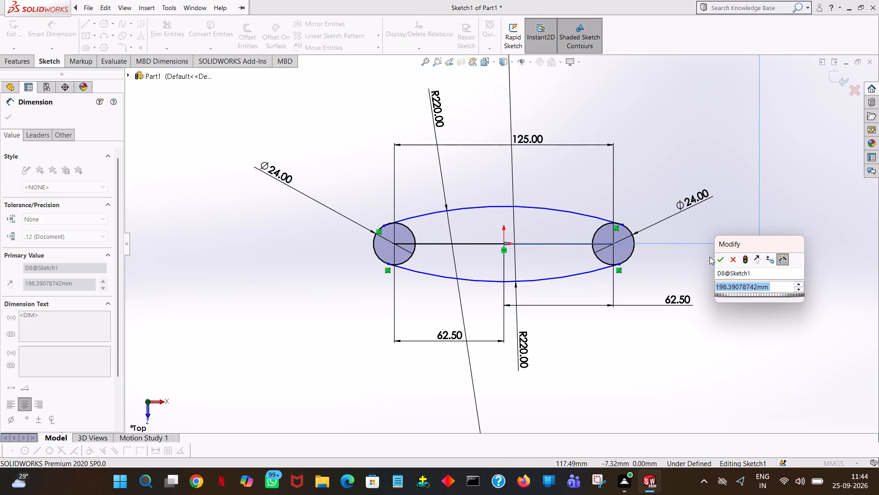
left_click(717, 258)
left_click(714, 212)
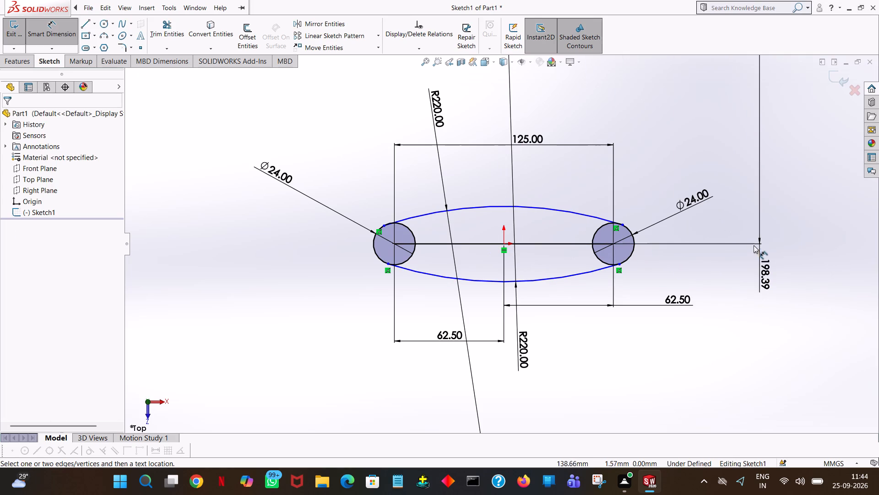
Trim away the inner halves of both 24 mm circles between the two arcs.
left_click(165, 34)
left_click(414, 251)
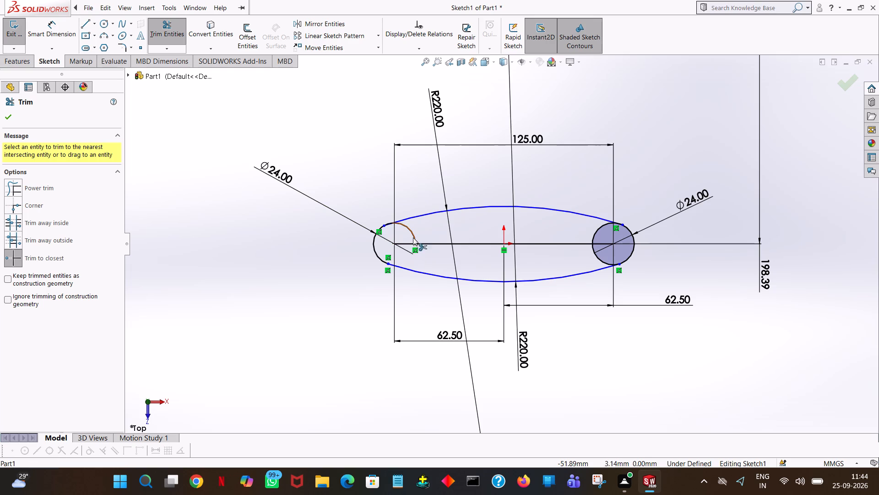
left_click(413, 234)
left_click(593, 236)
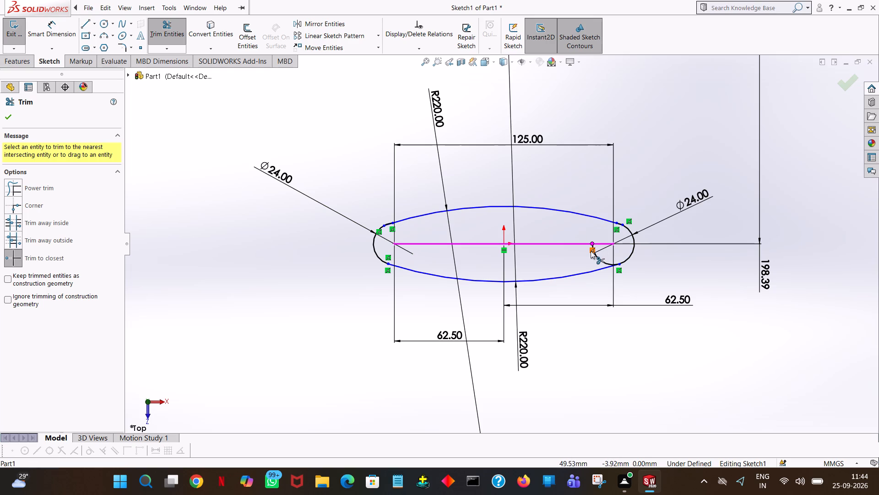
left_click(595, 256)
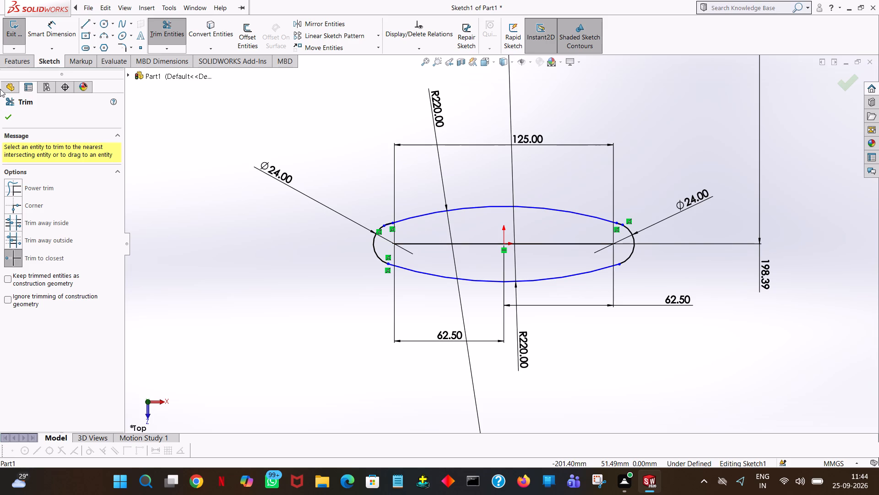
left_click(7, 118)
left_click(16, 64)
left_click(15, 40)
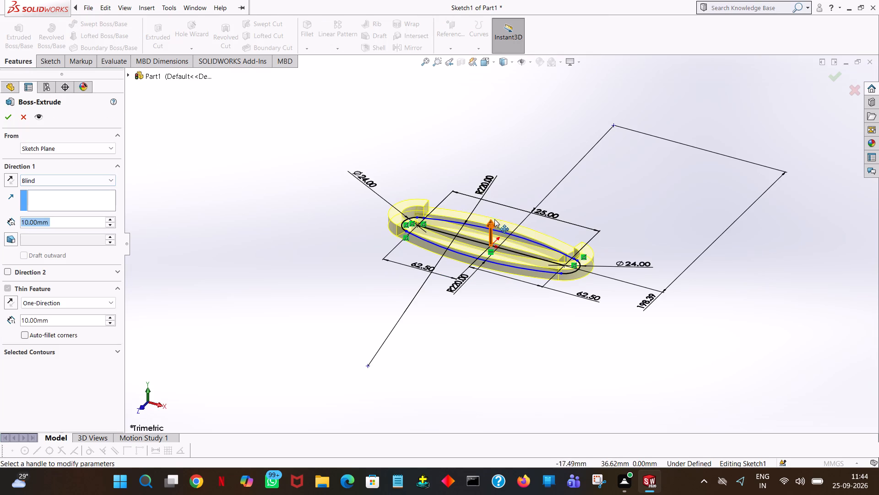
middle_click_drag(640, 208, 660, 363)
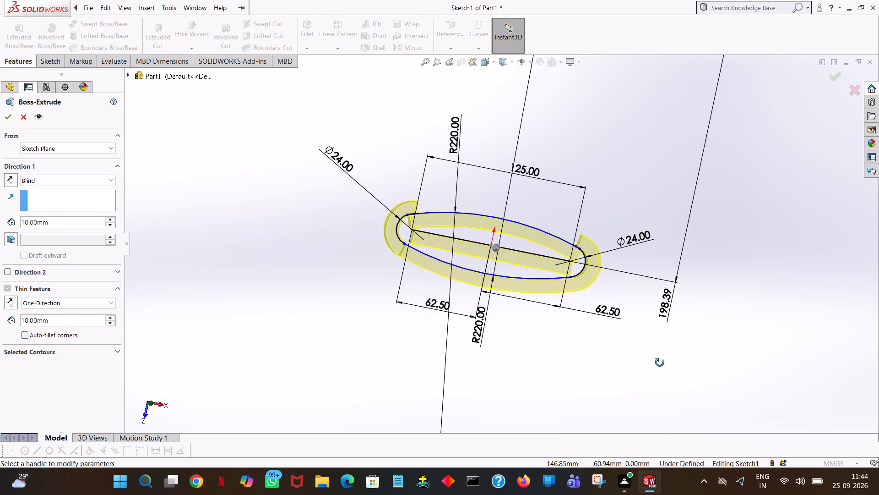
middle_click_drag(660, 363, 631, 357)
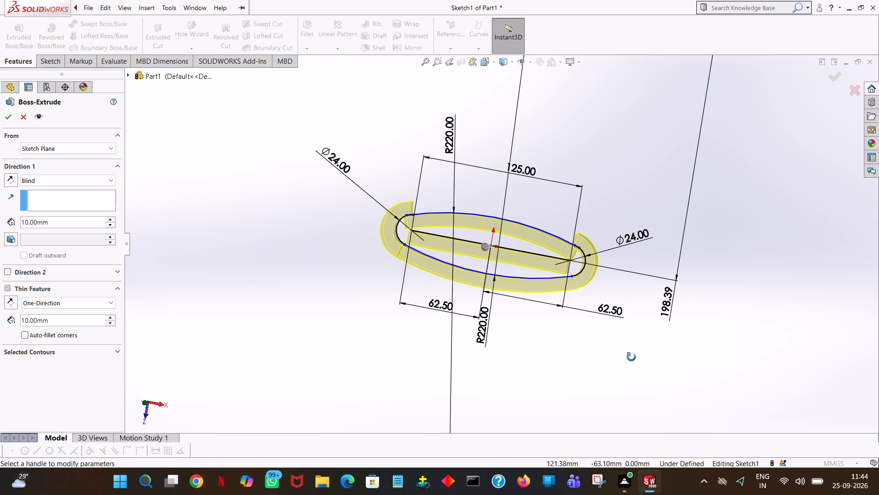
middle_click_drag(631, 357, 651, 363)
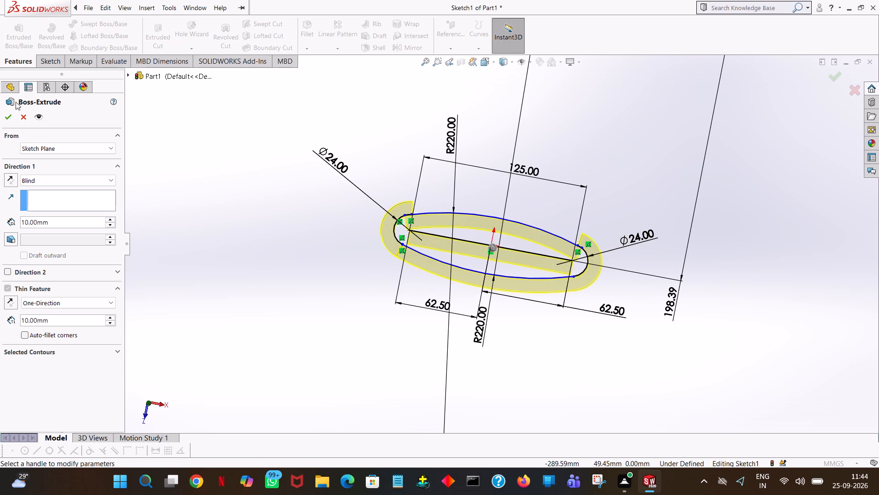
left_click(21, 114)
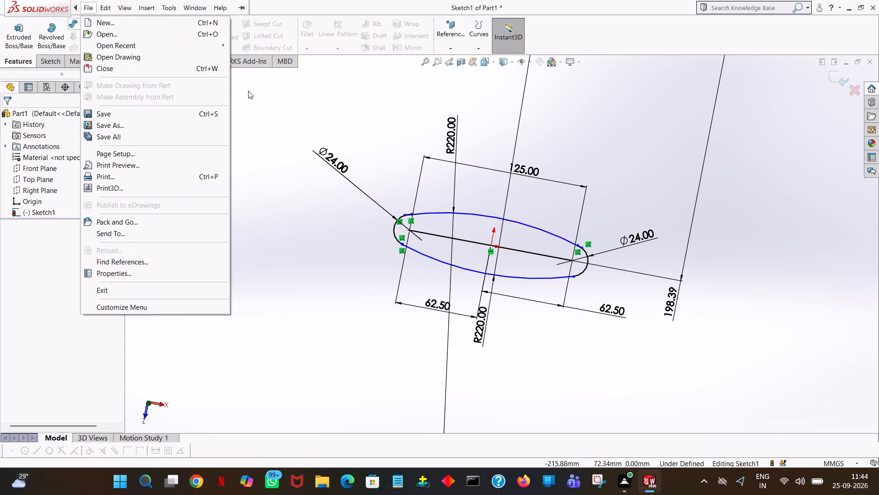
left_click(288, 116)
Trim away the line joining the circle centres, leaving only the closed outer outline of the base profile.
left_click(56, 67)
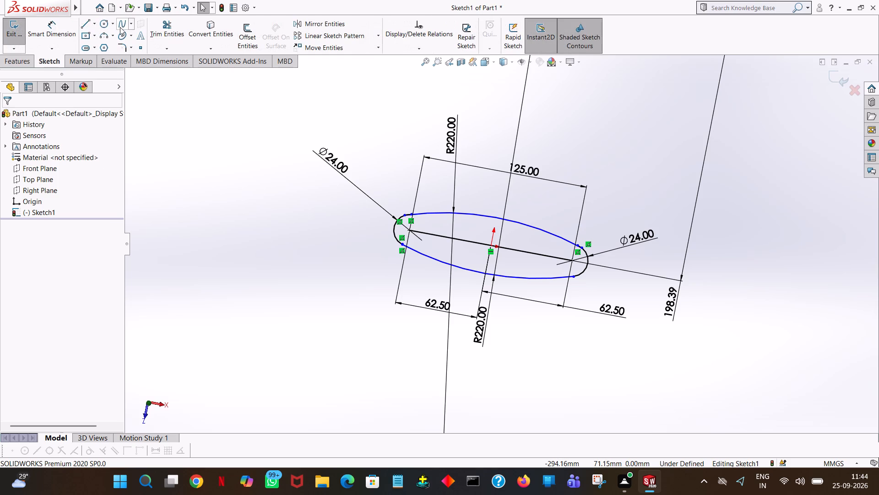
left_click(164, 27)
left_click(455, 239)
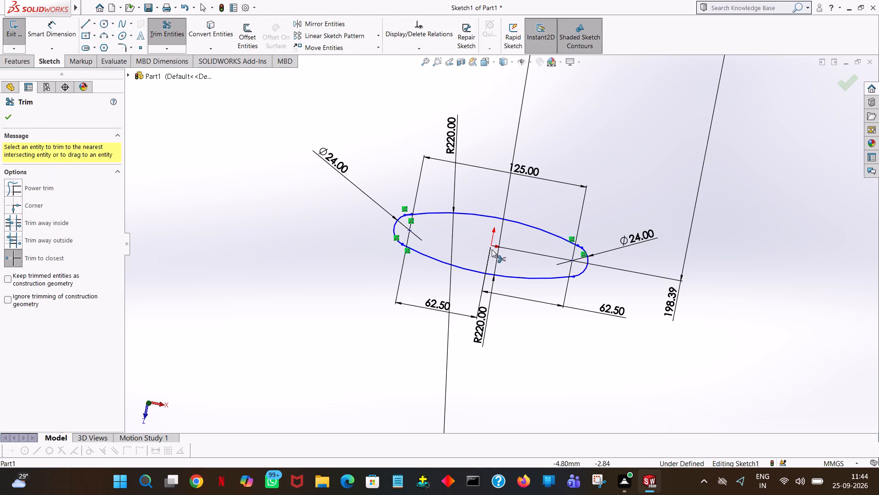
double_click(538, 256)
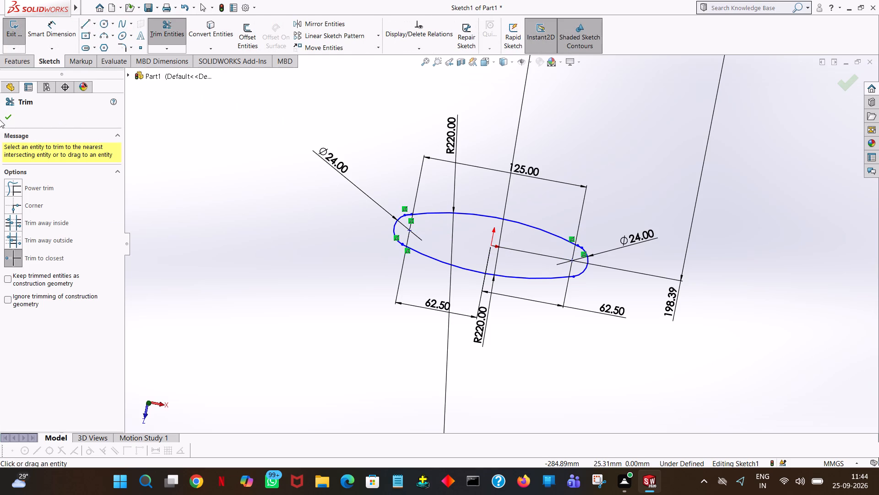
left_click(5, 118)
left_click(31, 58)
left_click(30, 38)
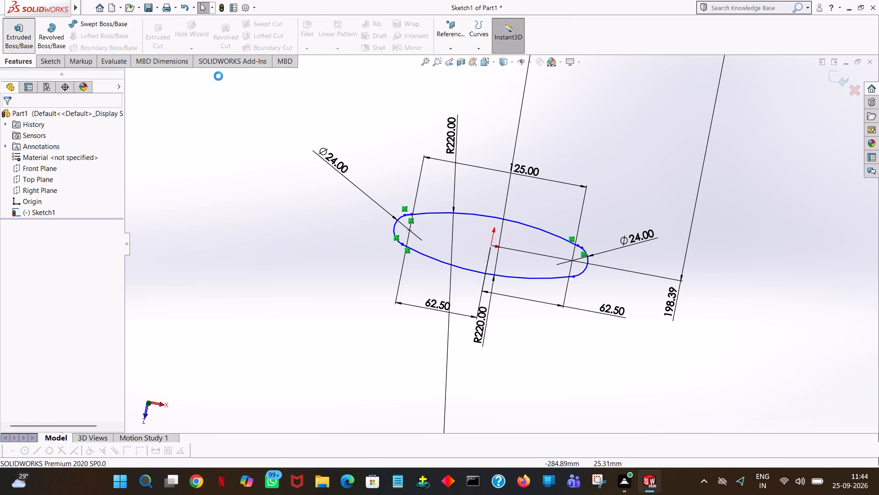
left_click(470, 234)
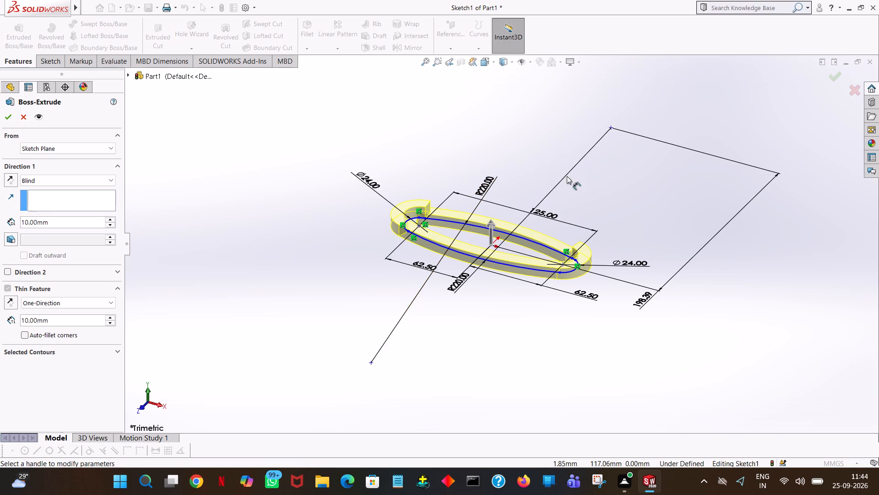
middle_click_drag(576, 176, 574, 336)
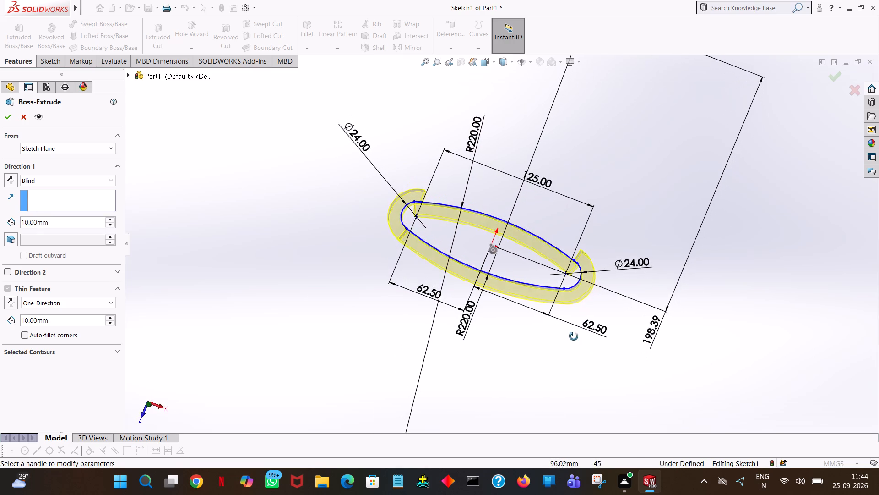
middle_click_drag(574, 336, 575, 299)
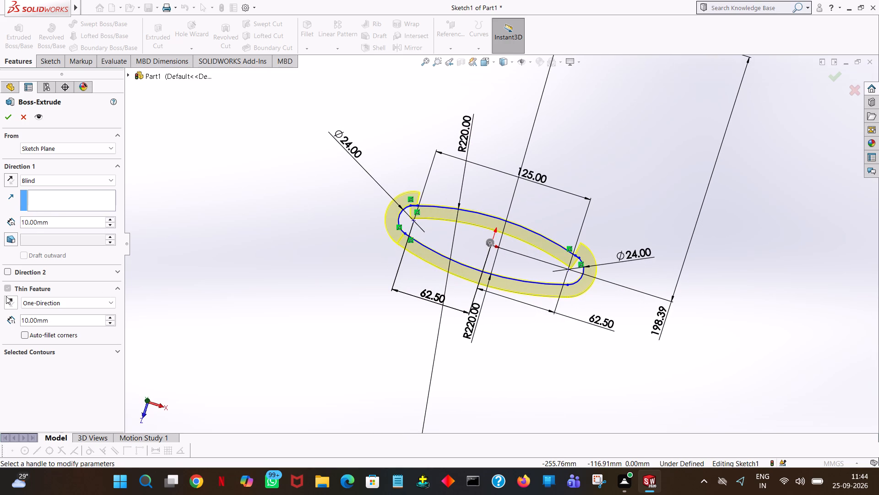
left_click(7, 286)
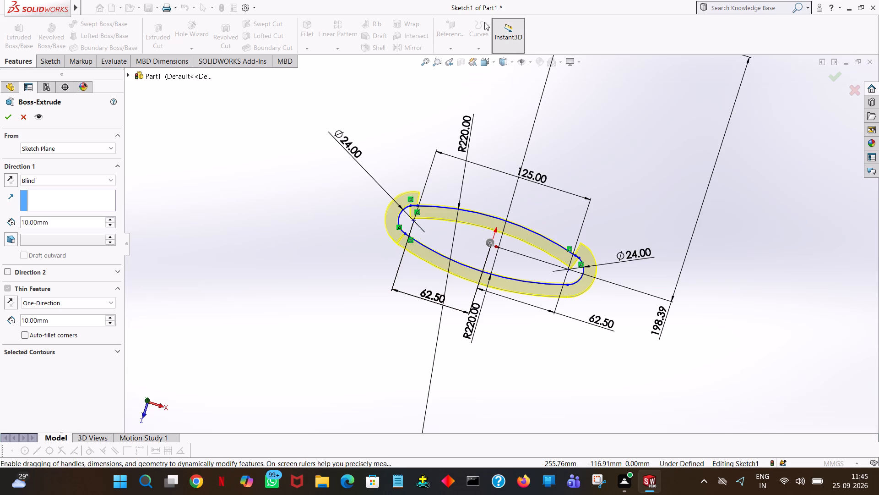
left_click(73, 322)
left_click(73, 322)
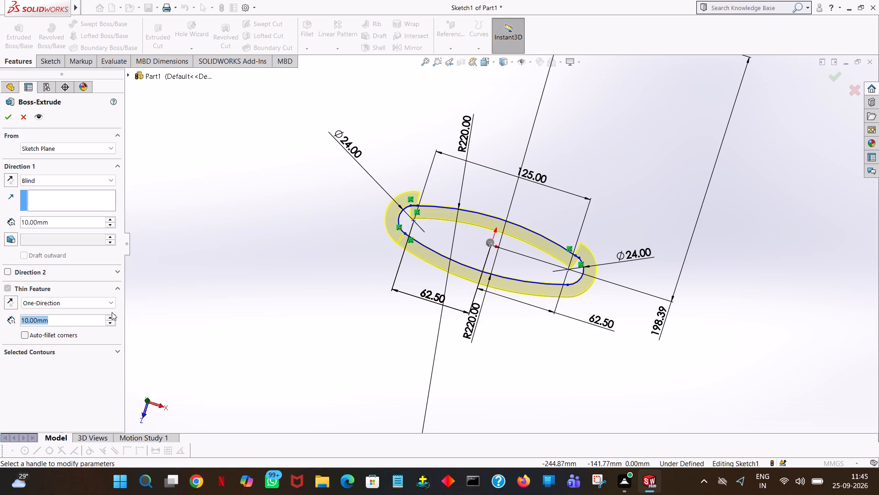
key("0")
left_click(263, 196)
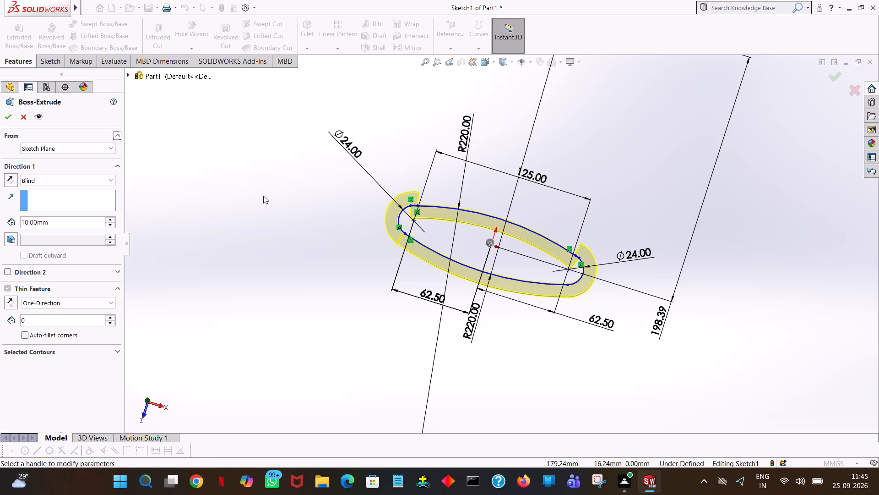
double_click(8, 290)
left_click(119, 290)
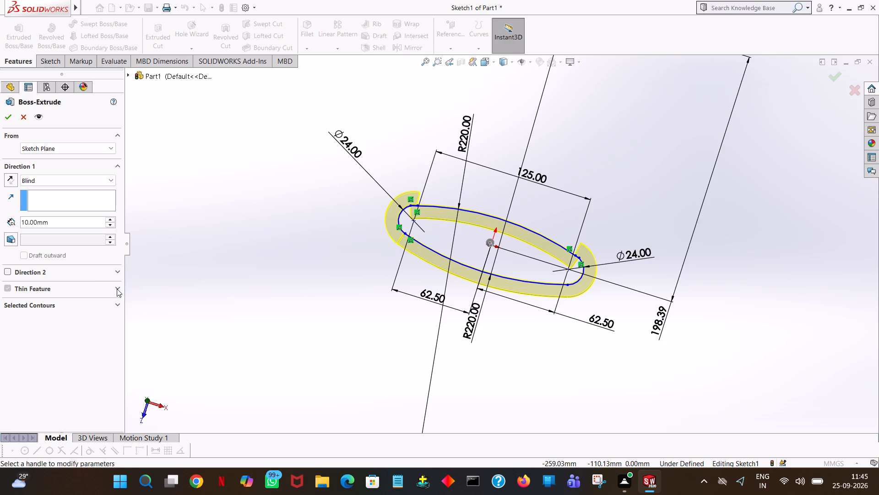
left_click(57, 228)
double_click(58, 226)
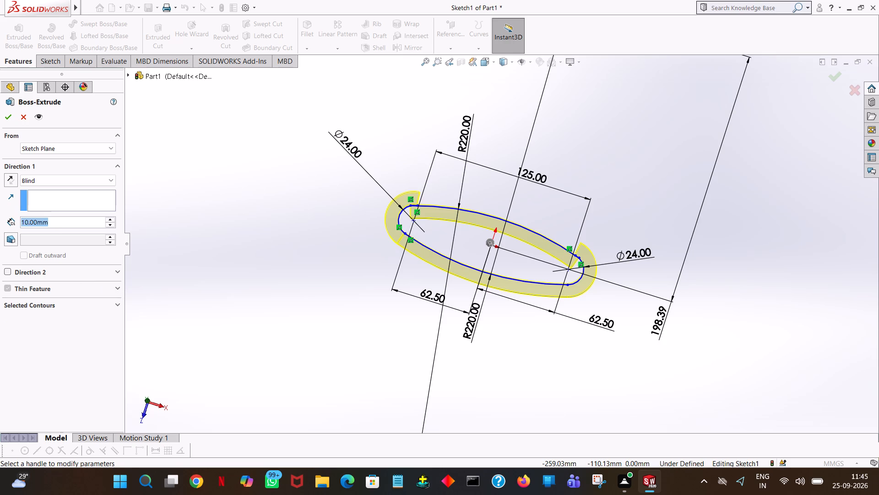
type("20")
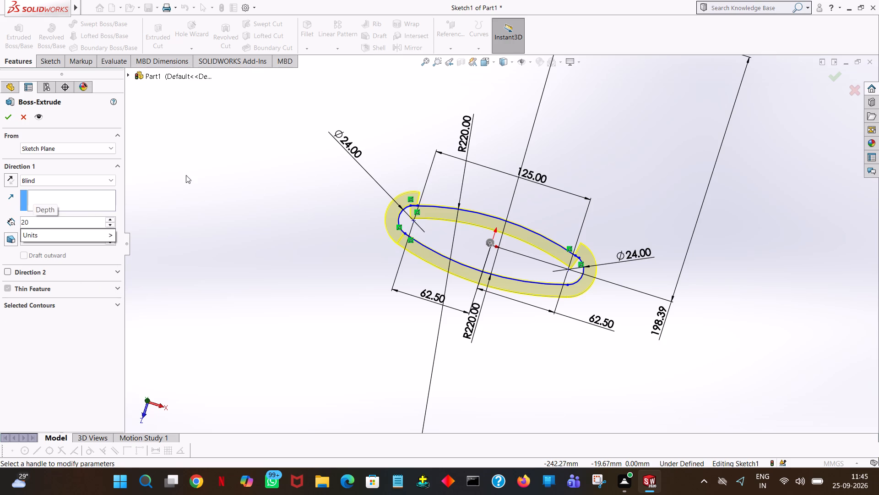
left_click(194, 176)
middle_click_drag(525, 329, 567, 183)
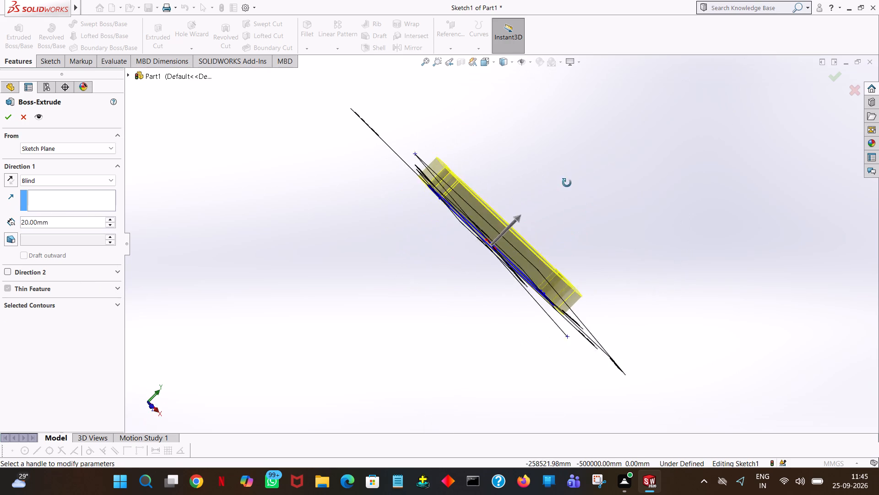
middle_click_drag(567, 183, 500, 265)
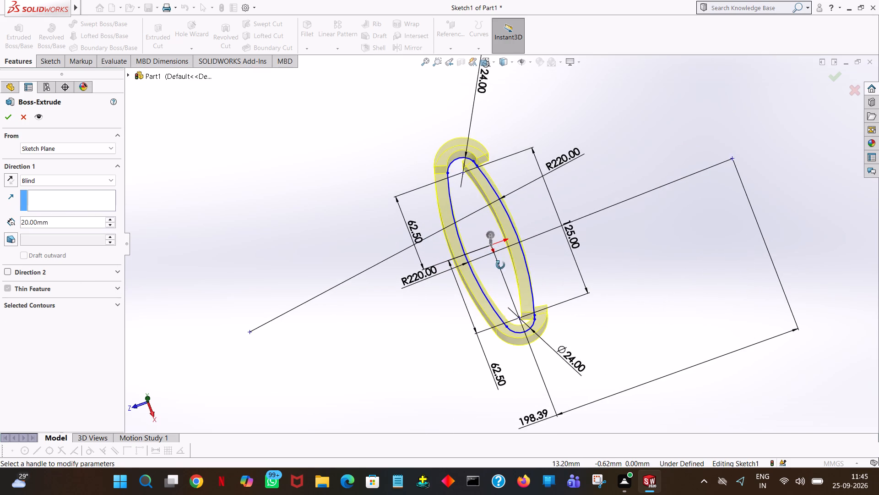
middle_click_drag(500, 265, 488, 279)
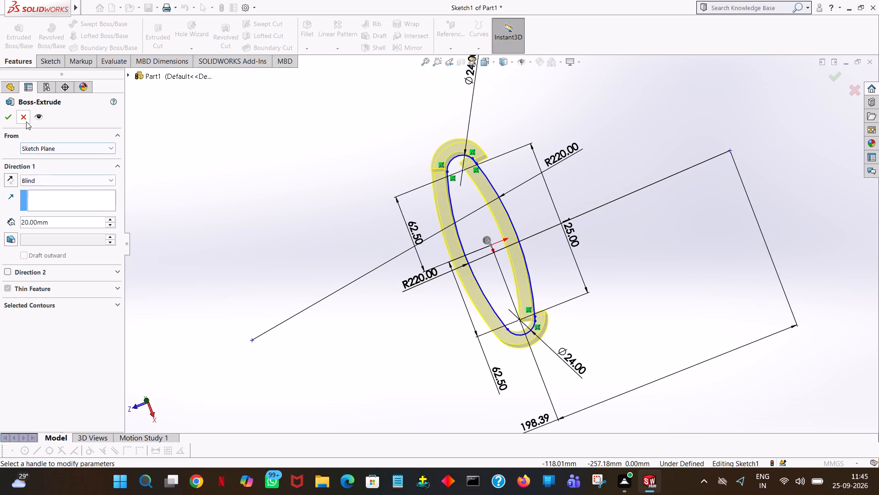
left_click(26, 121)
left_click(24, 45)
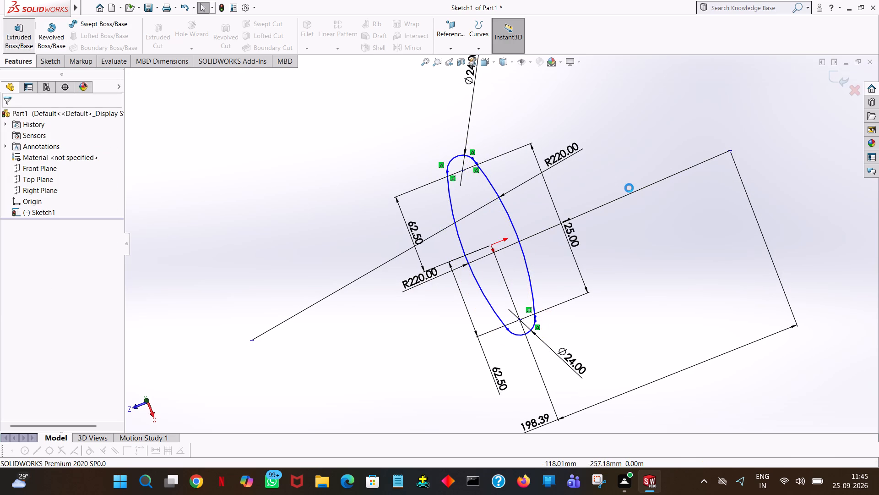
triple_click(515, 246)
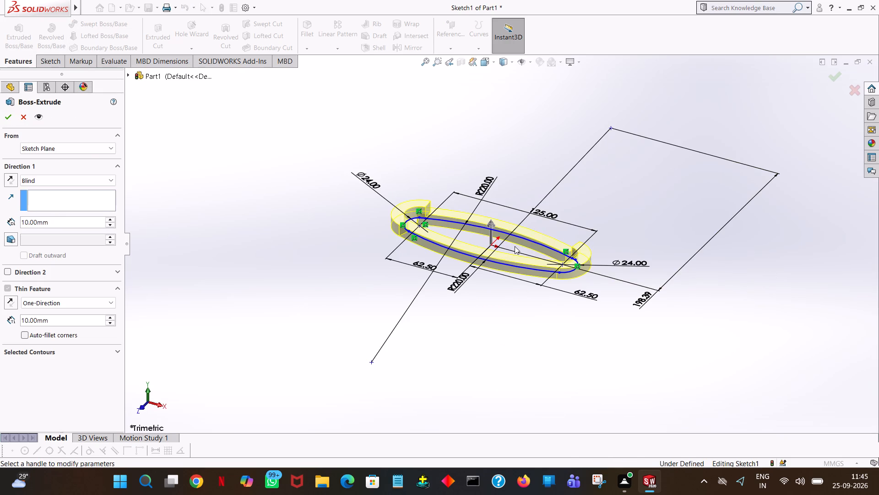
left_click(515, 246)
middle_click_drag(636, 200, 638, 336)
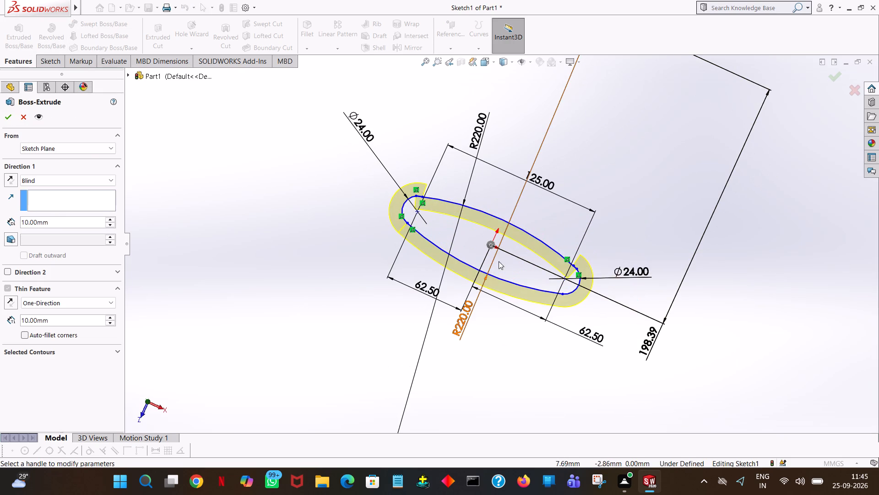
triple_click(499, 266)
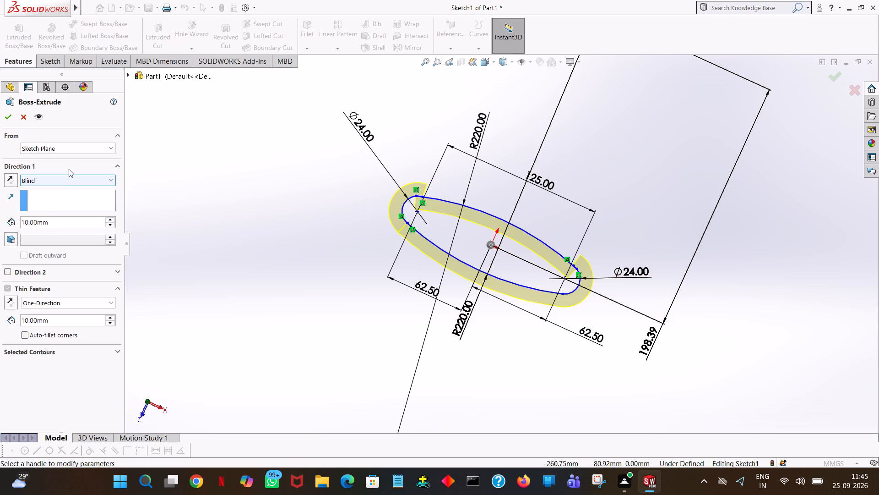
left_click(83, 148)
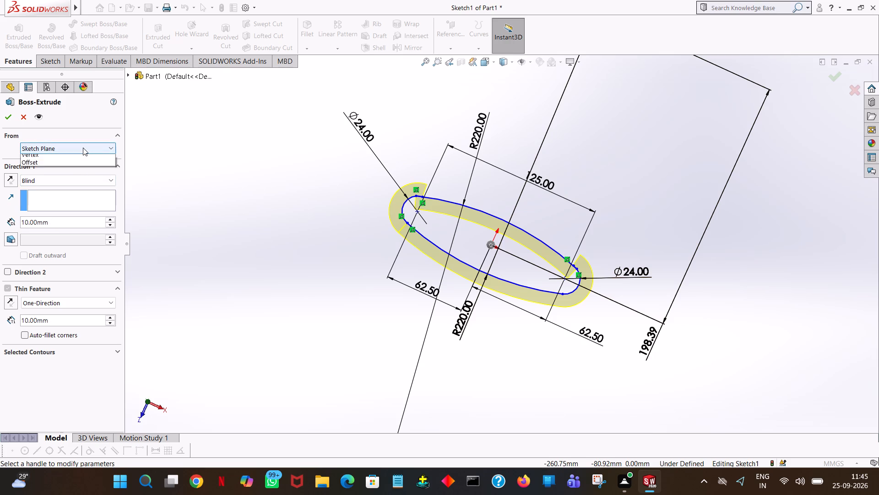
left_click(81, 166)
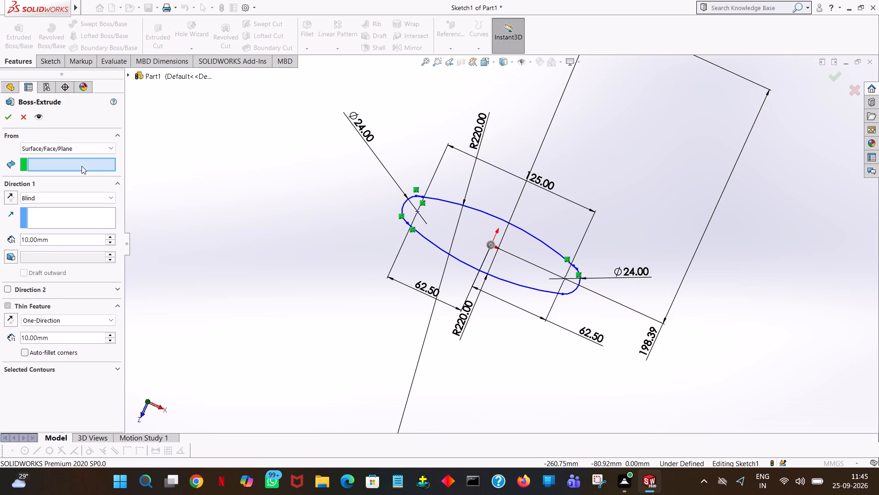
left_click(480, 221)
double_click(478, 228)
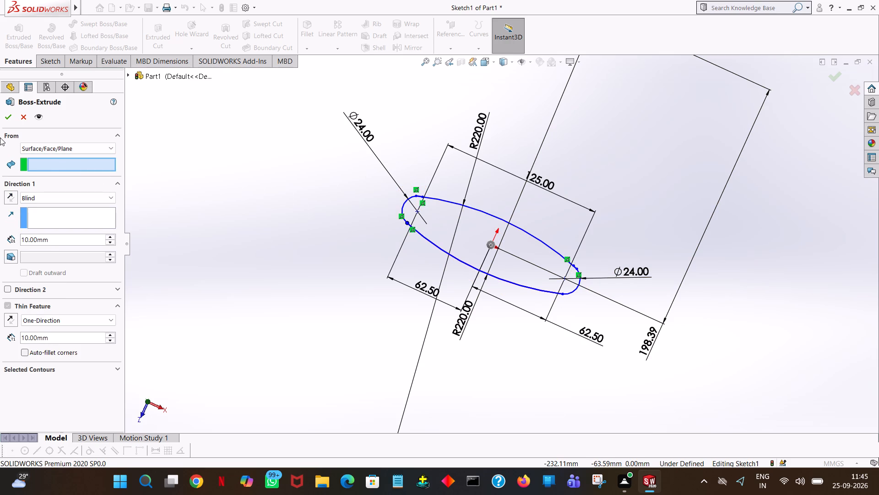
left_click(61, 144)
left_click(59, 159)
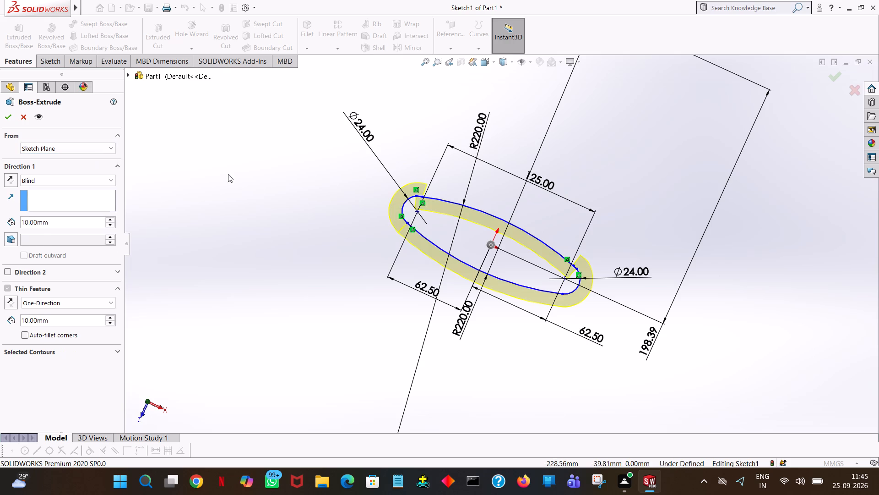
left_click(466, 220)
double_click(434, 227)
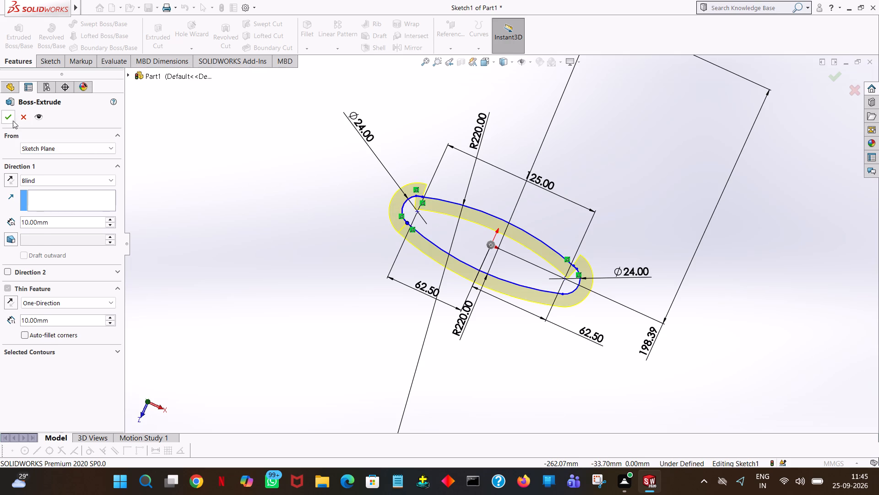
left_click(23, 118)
Trim away the short leftover segment between the upper R220 arc and the 24 mm arc at the profile's right end.
left_click(47, 65)
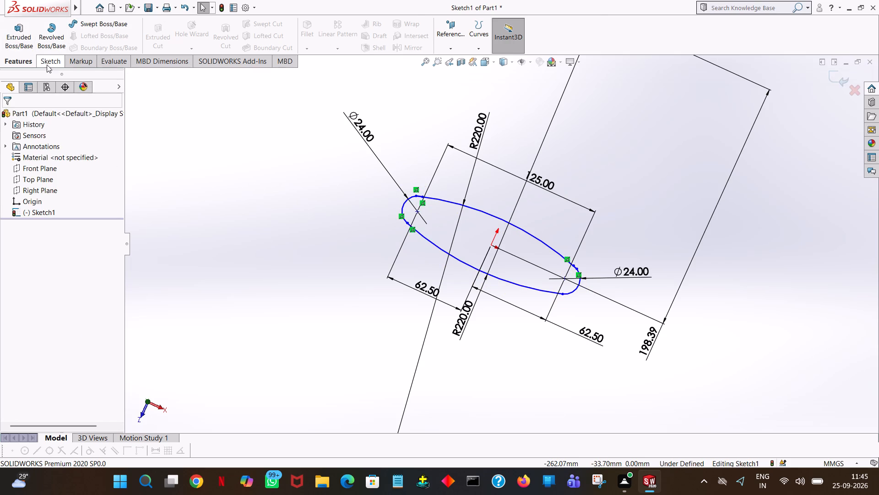
scroll(503, 247, "down", 8, "ctrl")
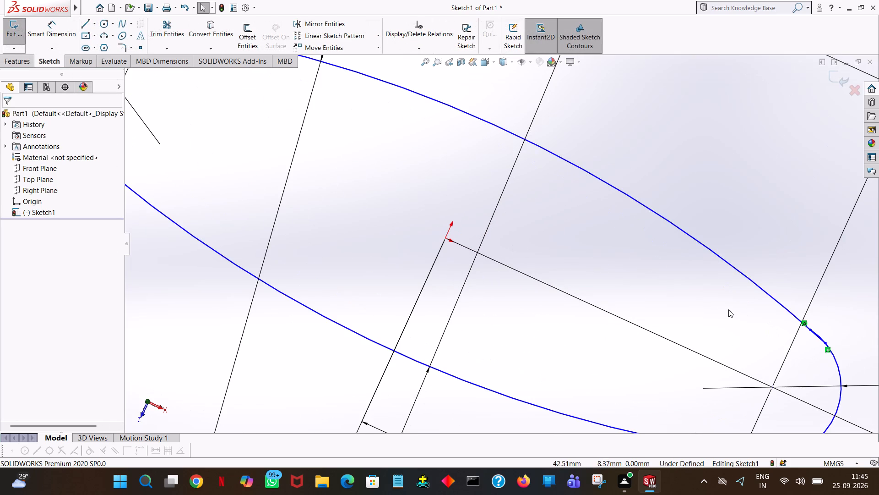
scroll(855, 365, "down", 5, "ctrl")
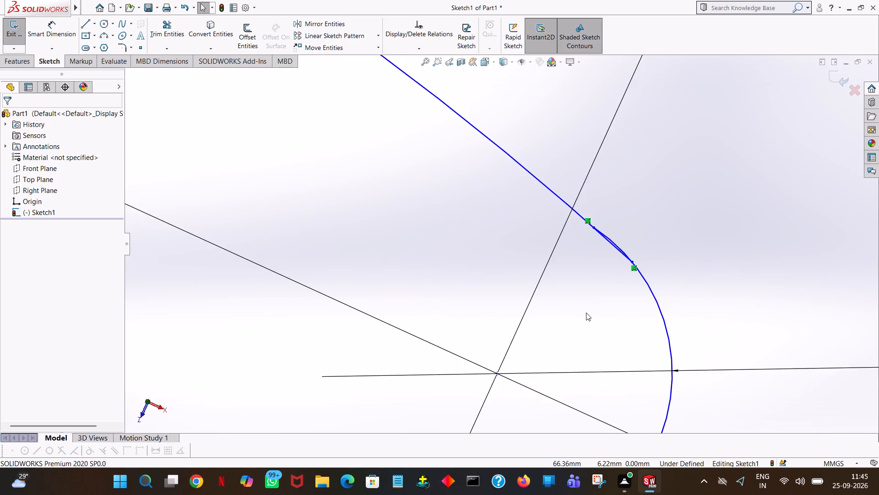
scroll(586, 308, "down", 4, "ctrl")
left_click(174, 28)
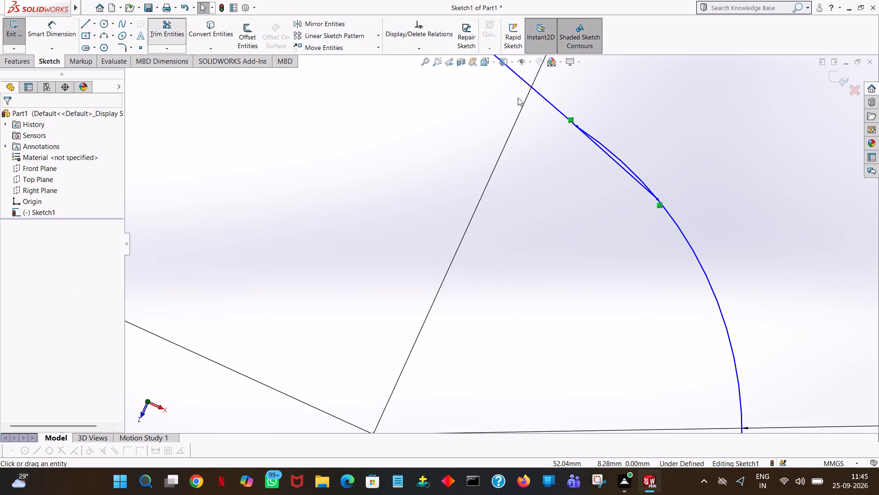
left_click(623, 167)
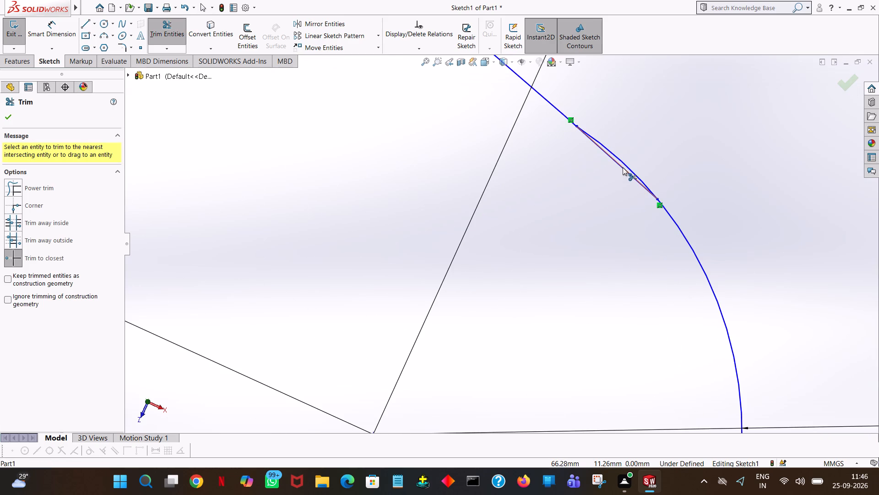
Trim away the short leftover segment where the upper R220 arc meets the 24 mm arc at the profile's left end.
scroll(705, 219, "down", 4, "ctrl")
scroll(705, 219, "up", 12, "ctrl")
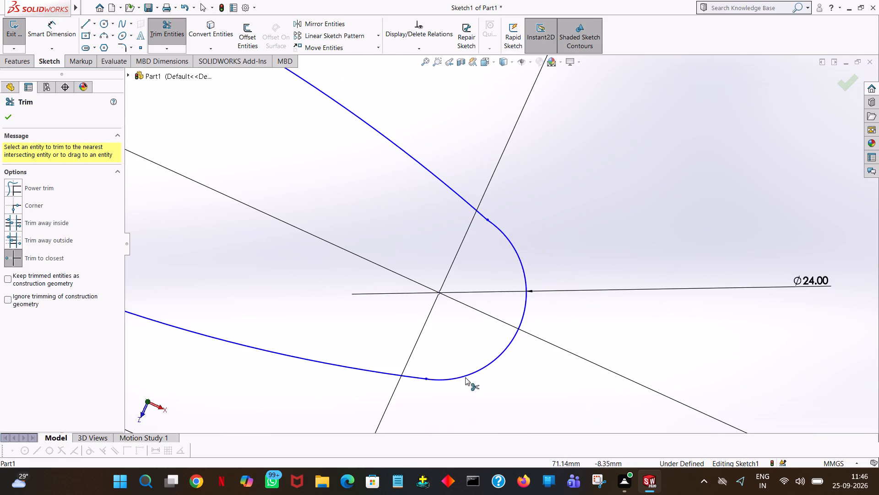
scroll(418, 415, "down", 5, "ctrl")
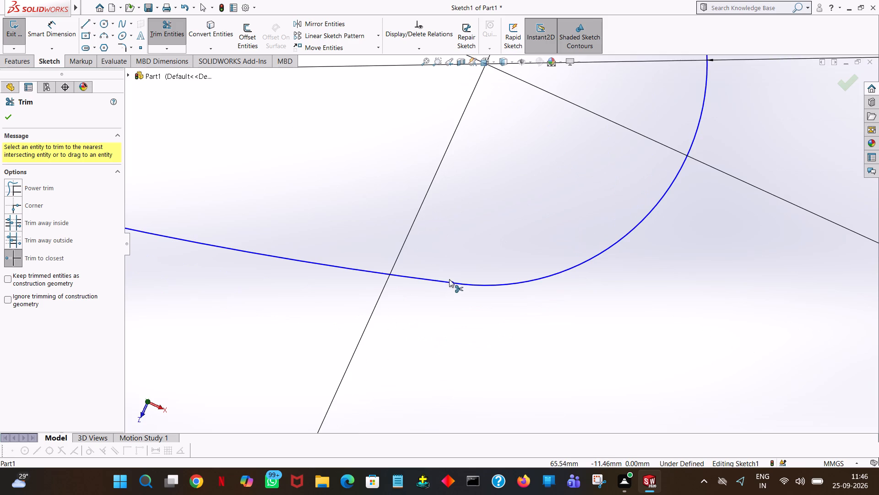
scroll(449, 279, "down", 4, "ctrl")
scroll(456, 302, "up", 15, "ctrl")
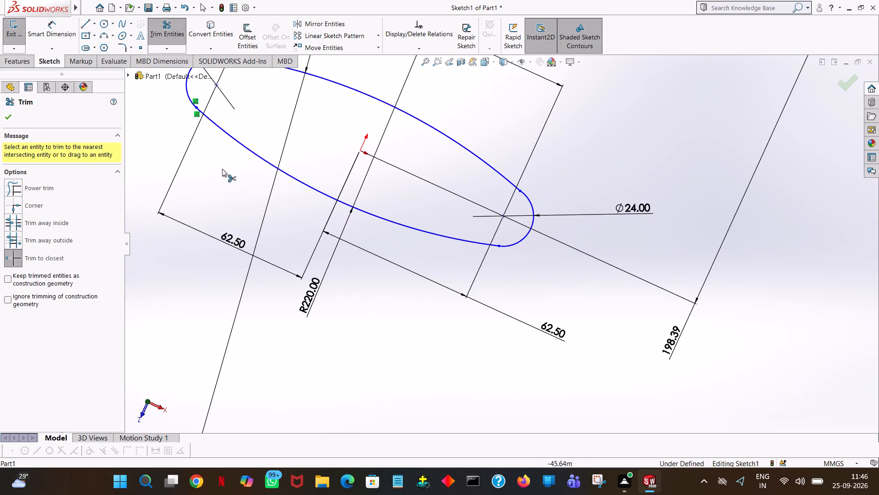
scroll(196, 114, "down", 8, "ctrl")
scroll(462, 187, "down", 2, "ctrl")
scroll(426, 156, "up", 9, "ctrl")
scroll(506, 181, "down", 13, "ctrl")
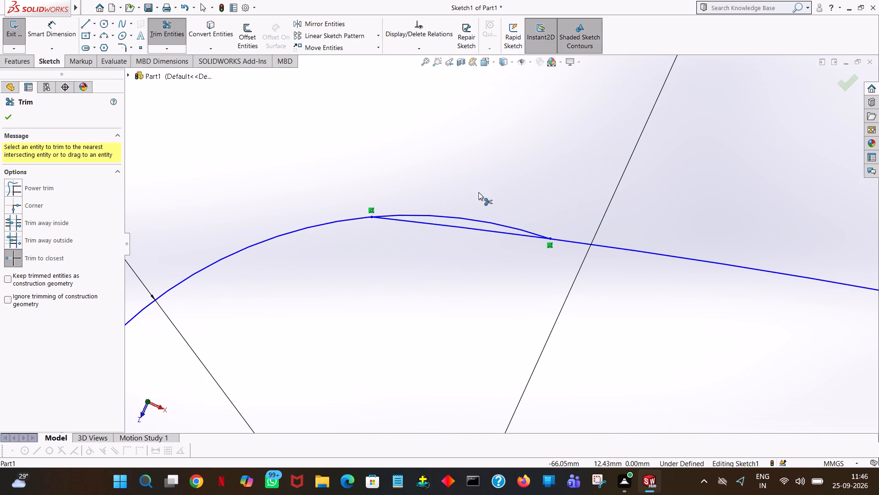
left_click(480, 232, "ctrl")
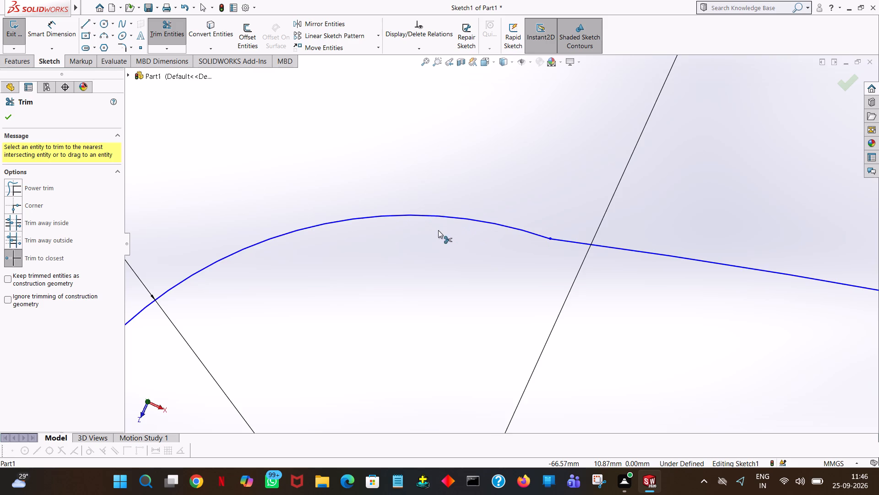
scroll(435, 230, "up", 12, "ctrl")
left_click(8, 121)
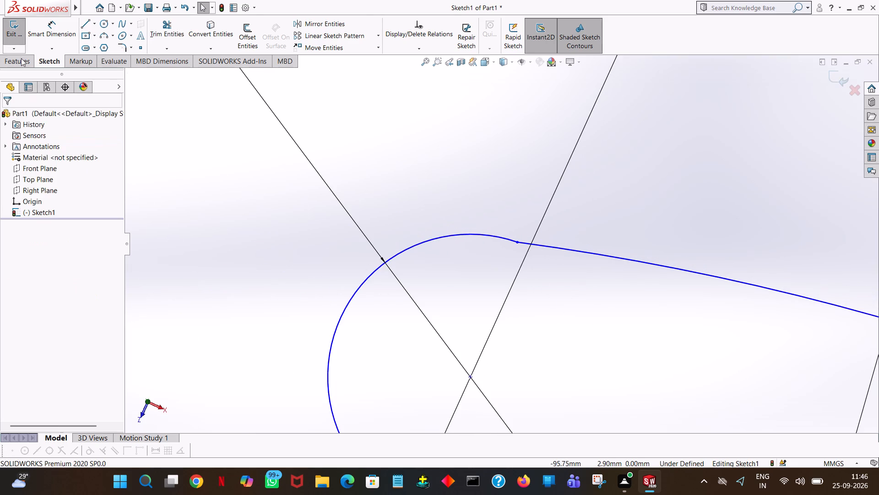
Extrude the closed base profile region as a solid boss with a blind depth of 5 mm.
left_click(21, 58)
left_click(19, 43)
scroll(653, 413, "up", 2, "ctrl")
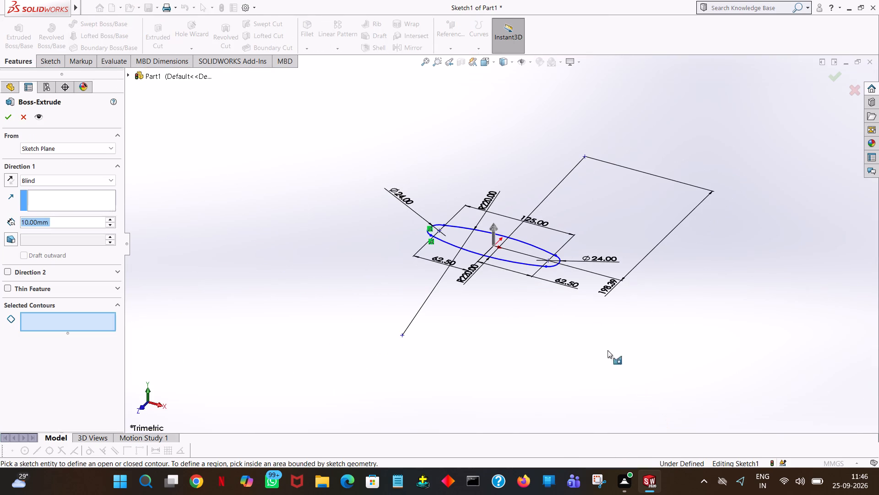
left_click(511, 250)
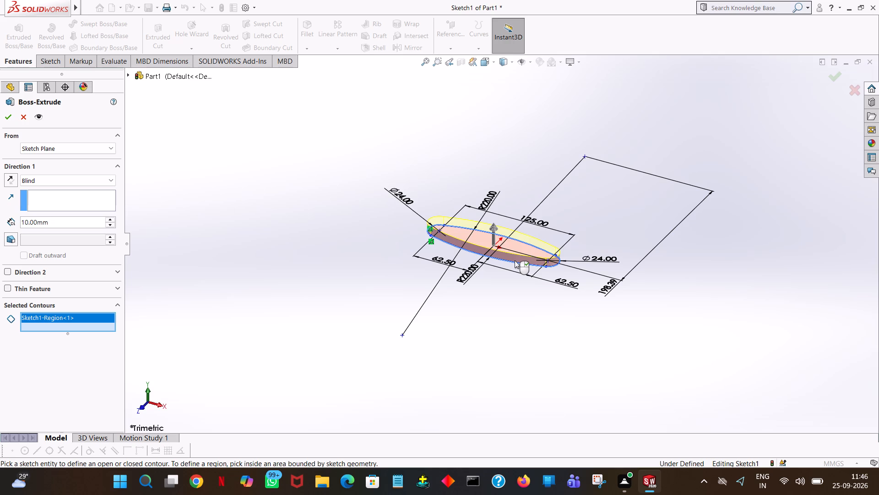
key("5")
double_click(74, 220)
key("5")
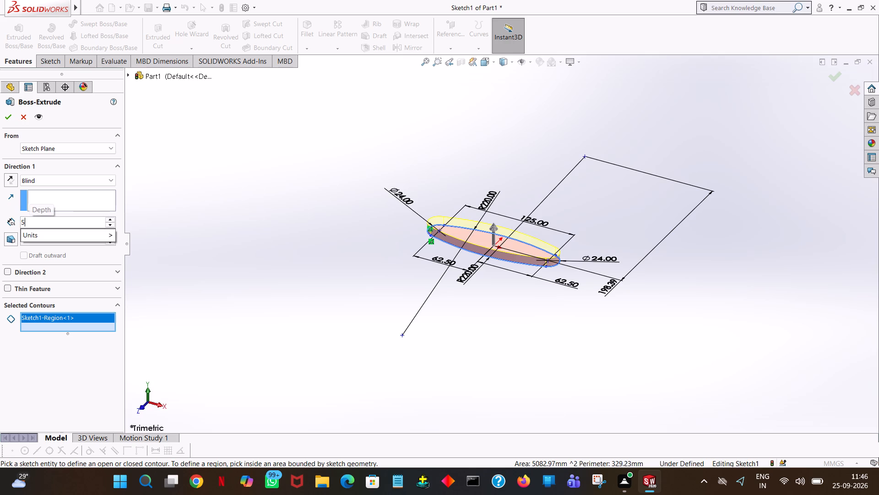
left_click(235, 177)
left_click(5, 115)
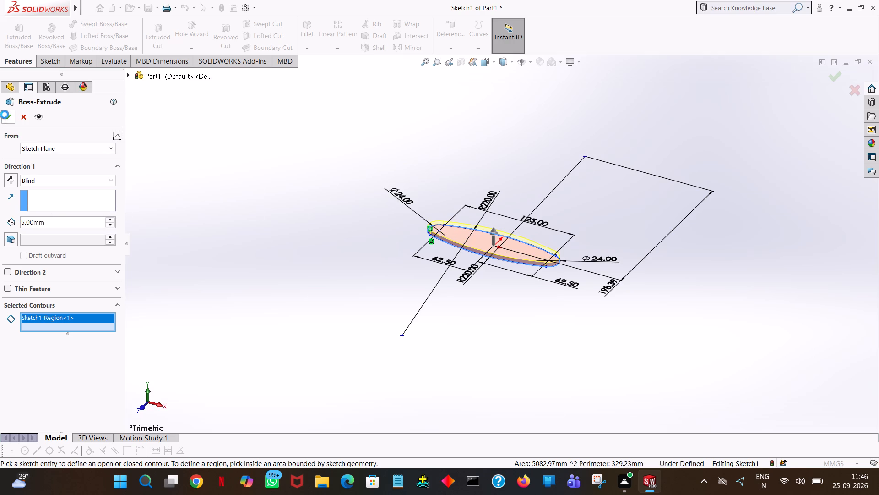
left_click(368, 93)
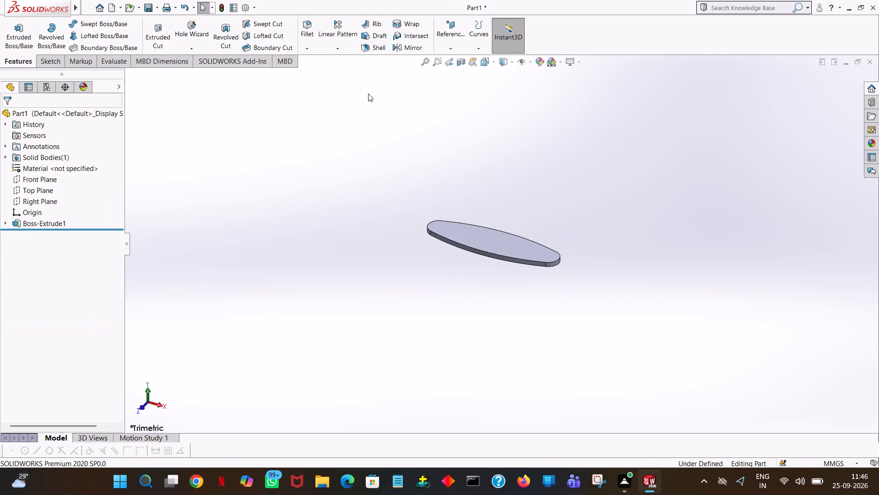
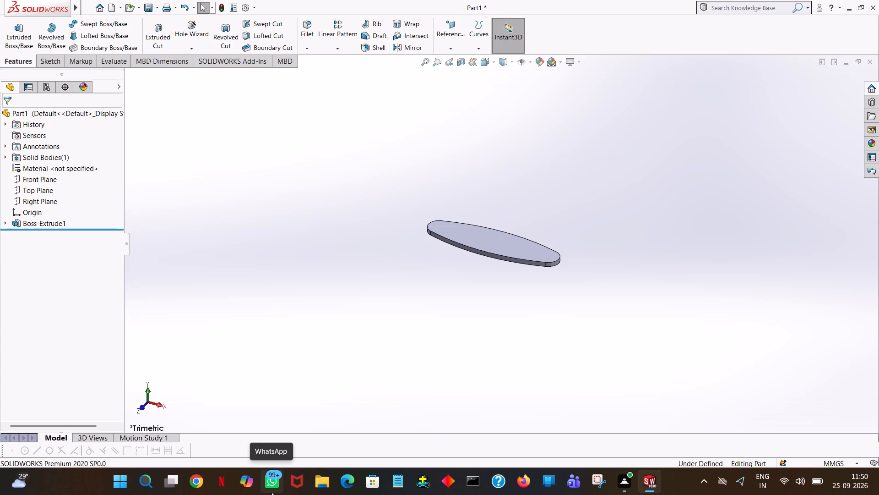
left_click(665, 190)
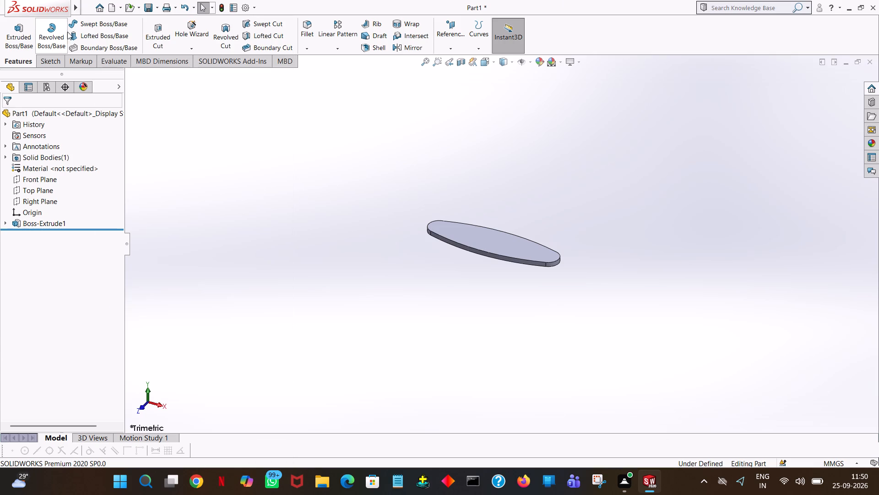
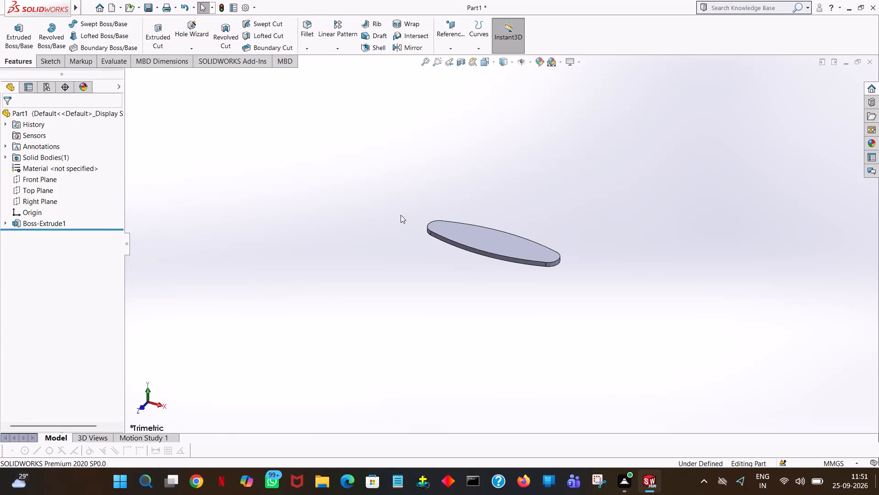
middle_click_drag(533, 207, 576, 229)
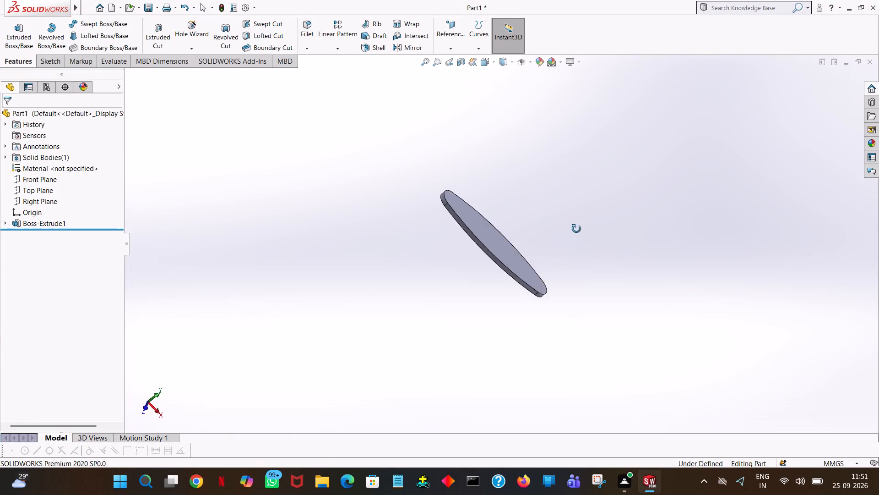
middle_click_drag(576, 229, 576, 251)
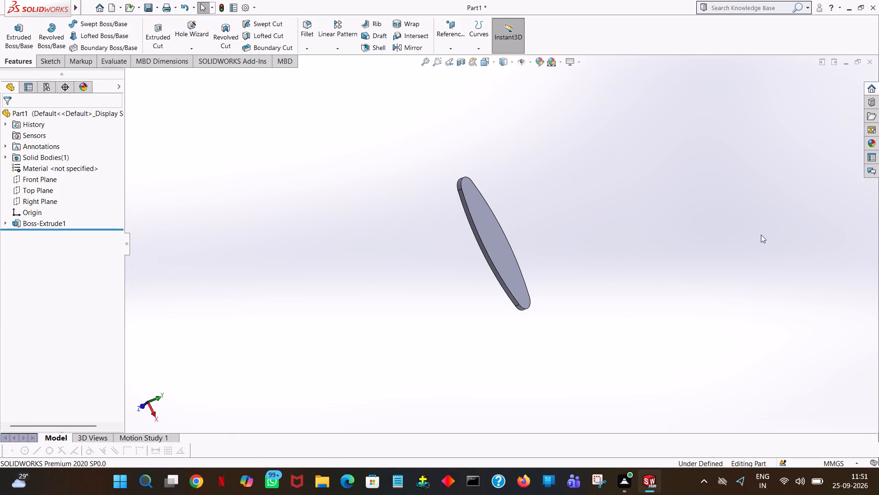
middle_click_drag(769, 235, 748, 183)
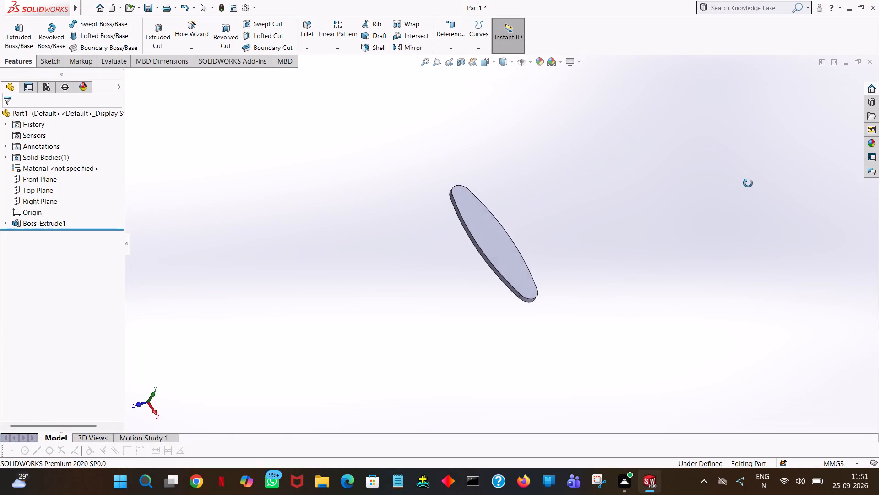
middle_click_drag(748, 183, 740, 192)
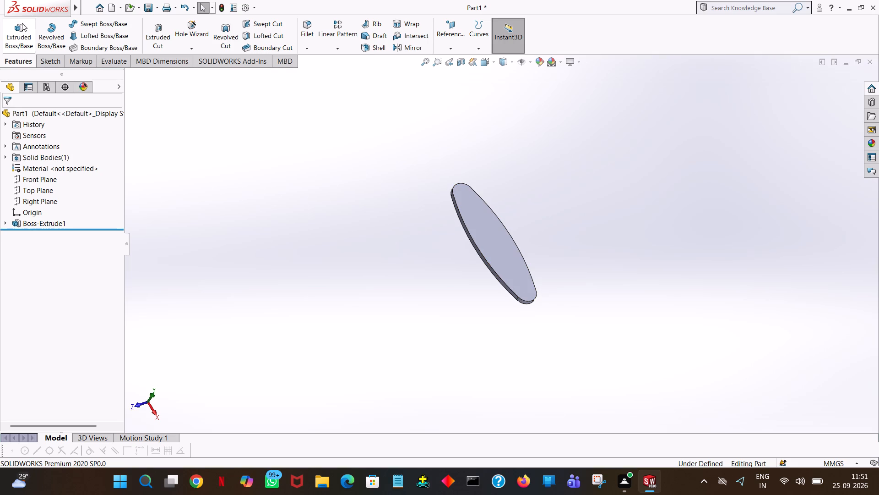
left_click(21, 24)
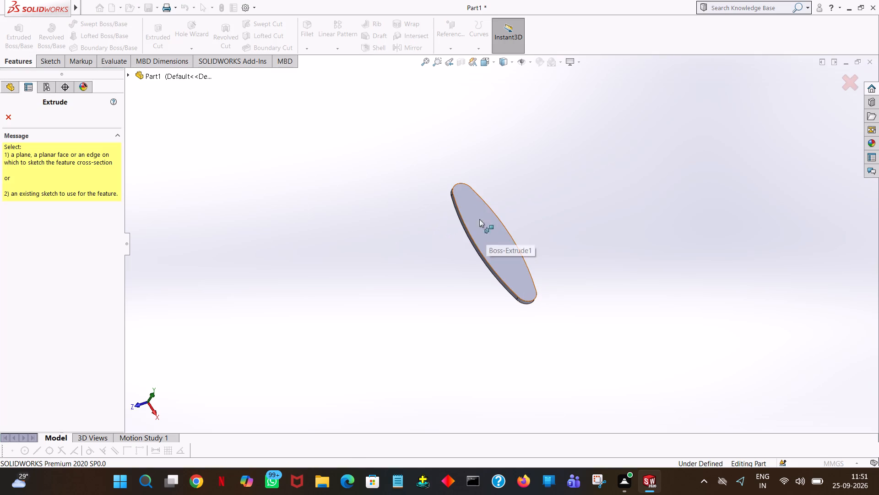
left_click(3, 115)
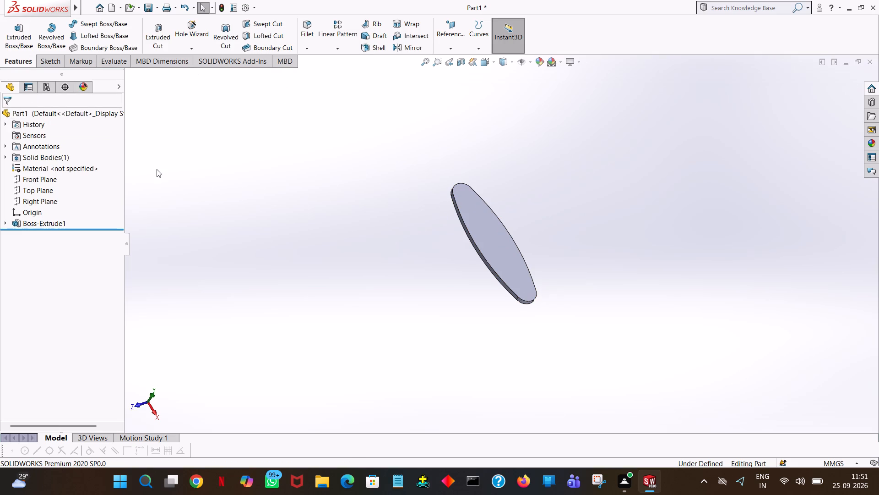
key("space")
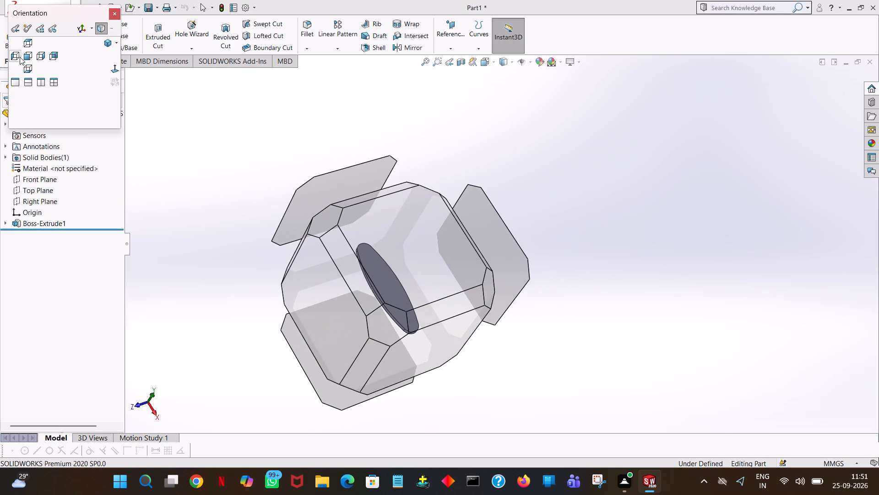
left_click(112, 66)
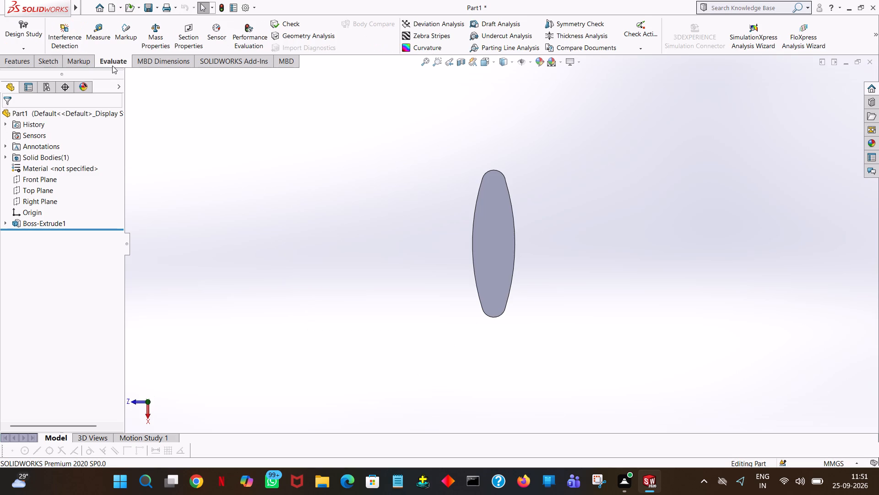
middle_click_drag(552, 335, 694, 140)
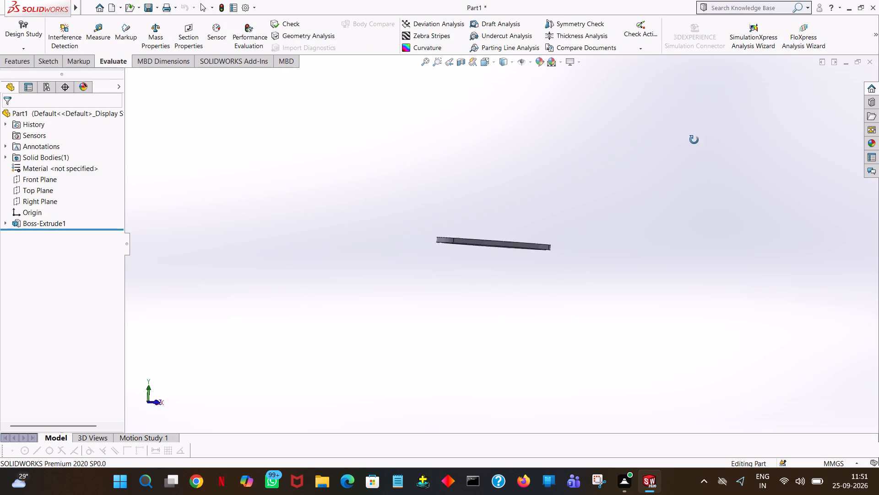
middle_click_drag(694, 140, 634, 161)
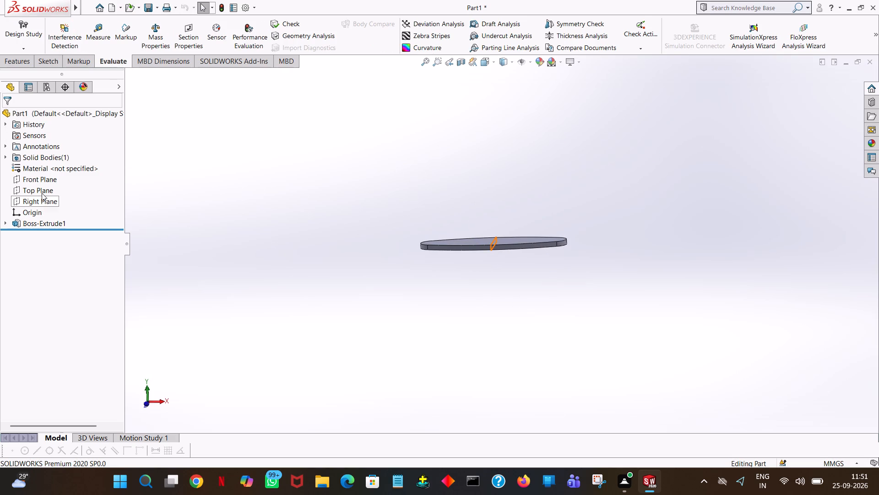
Create a reference plane offset 0 mm from the Front Plane.
left_click(41, 181)
middle_click_drag(402, 280, 322, 354)
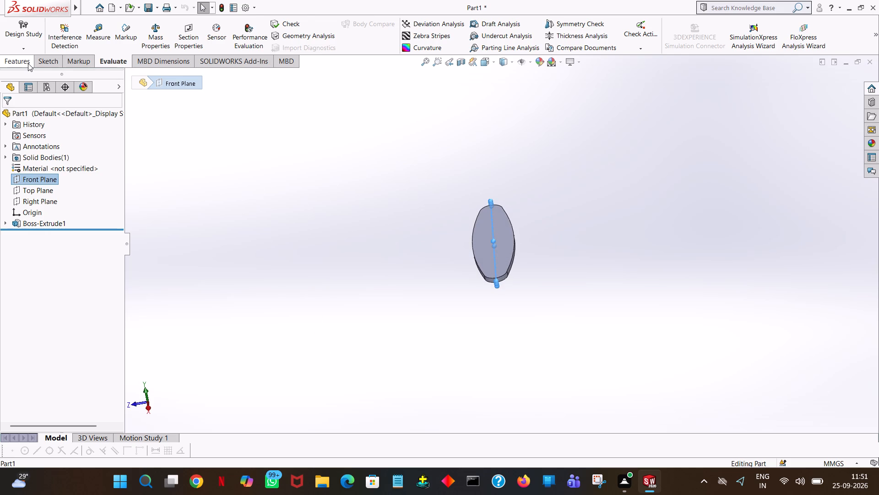
left_click(28, 63)
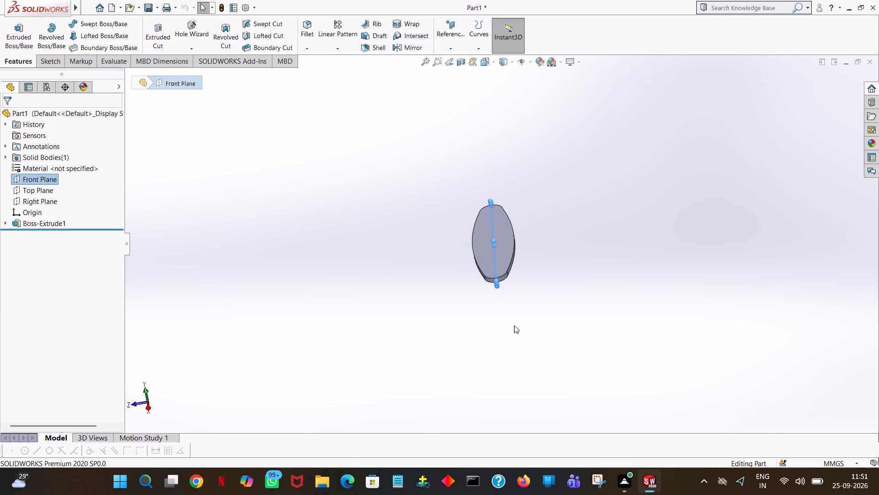
middle_click_drag(544, 326, 533, 280)
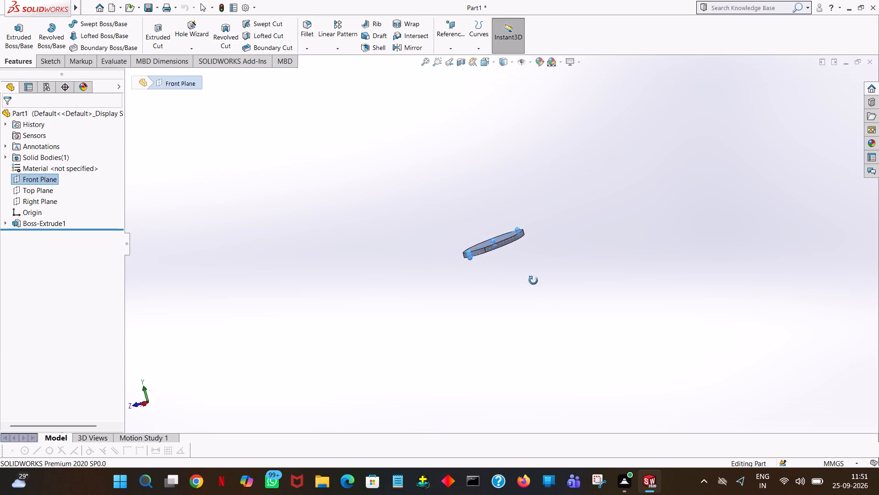
middle_click_drag(533, 280, 602, 247)
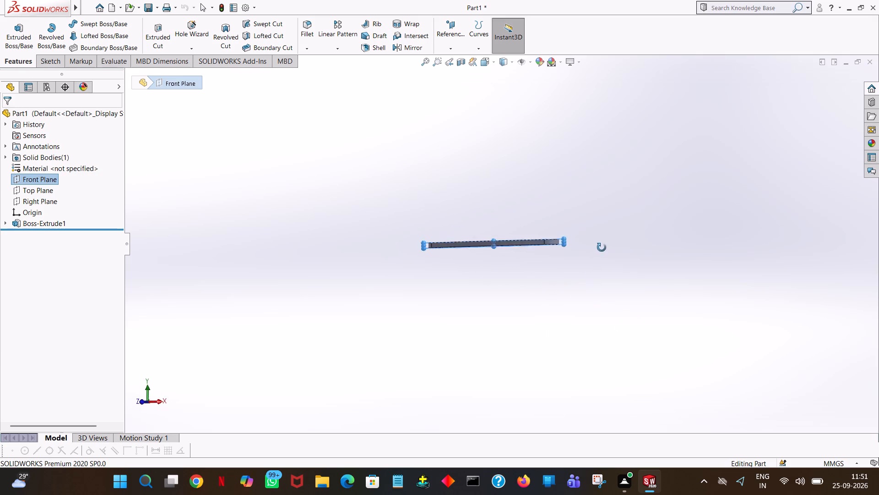
middle_click_drag(602, 247, 653, 291)
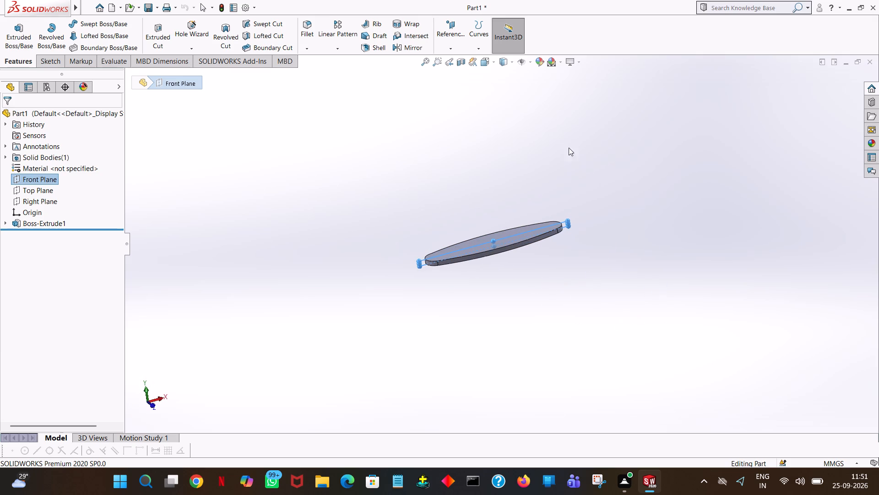
left_click(457, 50)
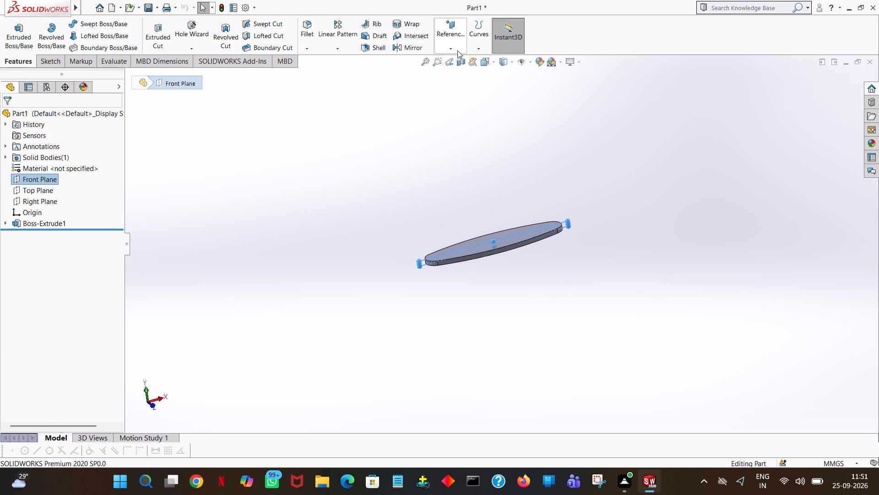
left_click(457, 60)
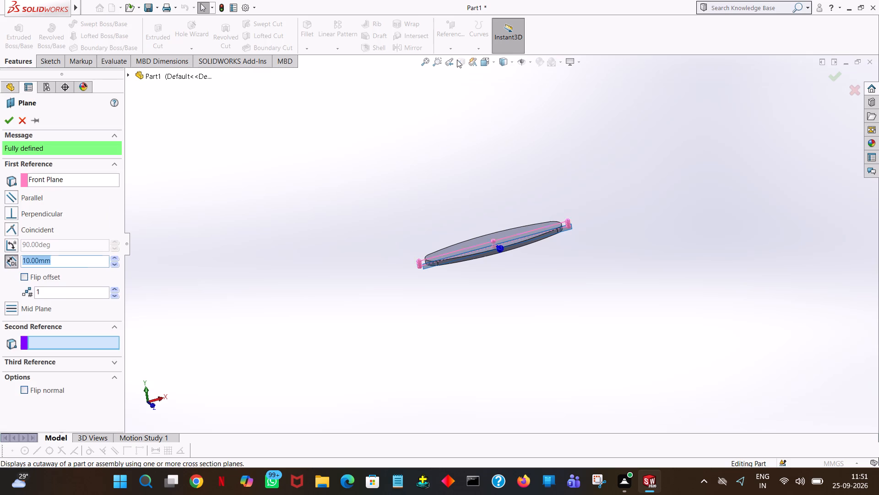
key("0")
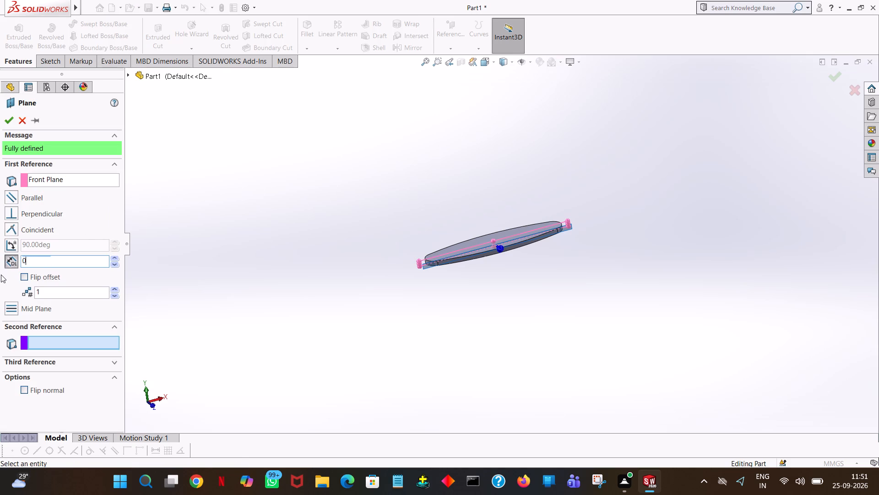
left_click(347, 193)
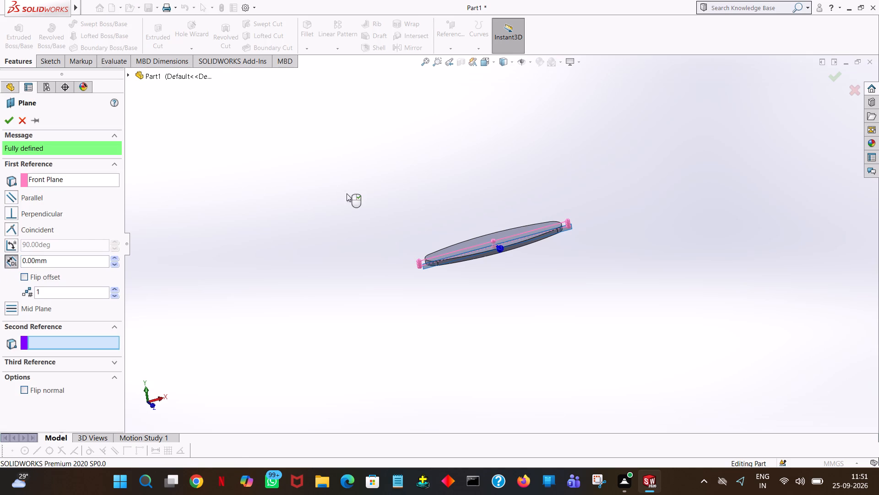
left_click(5, 122)
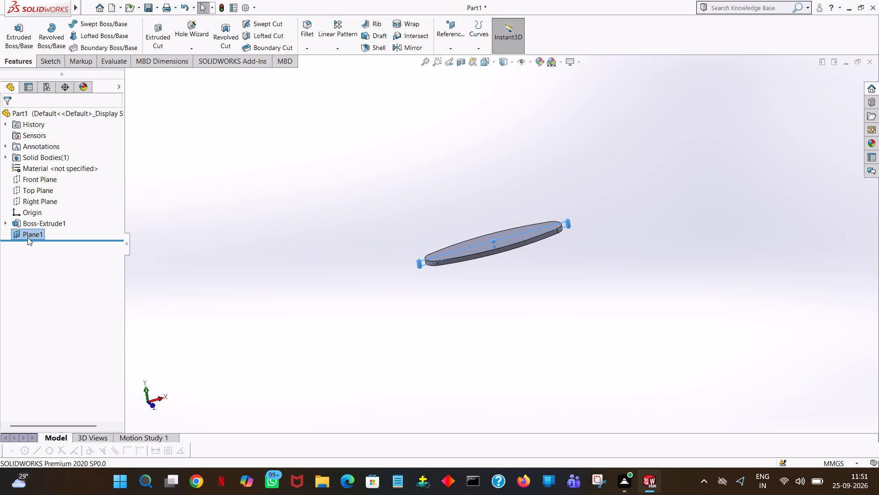
Start a new sketch on the new reference plane.
left_click(27, 237)
left_click(16, 231)
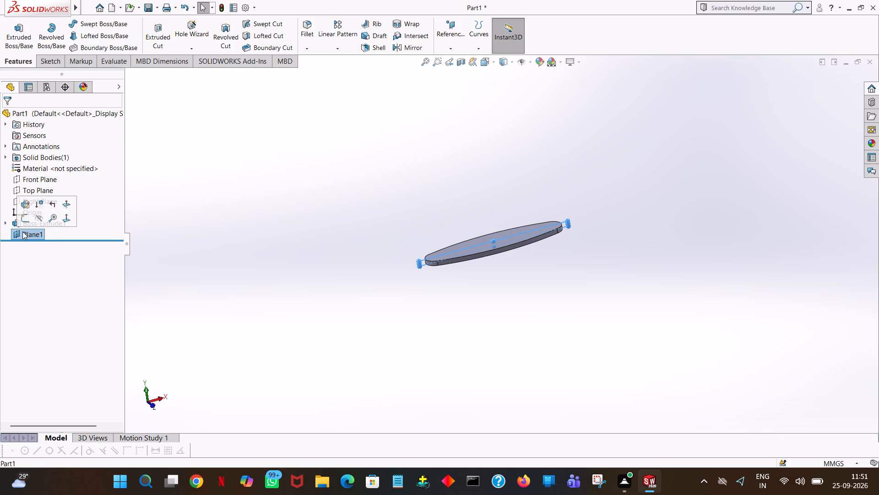
left_click(26, 220)
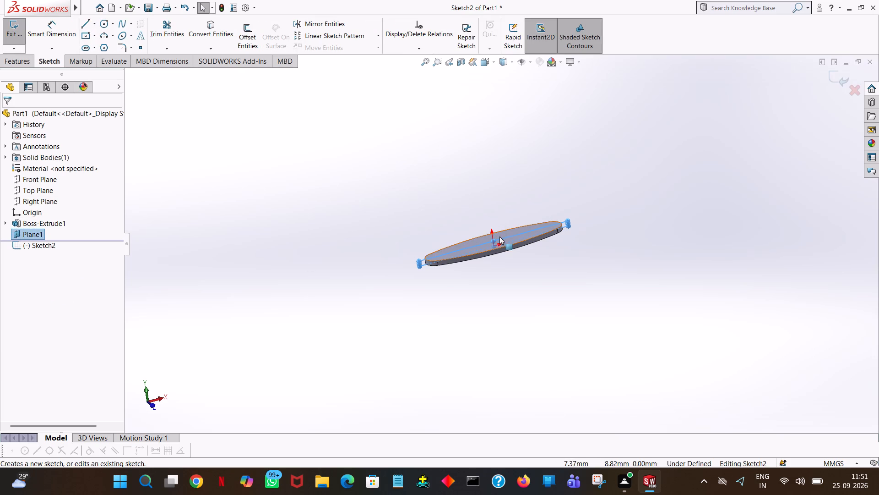
Enlarge the reference plane's displayed outline above and to both sides of the base plate, and shift it to extend below the plate.
left_click_drag(489, 241, 484, 121)
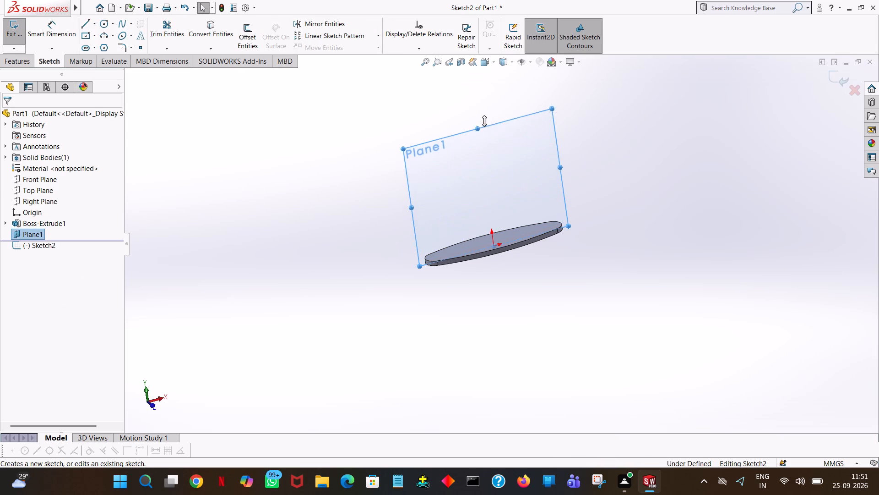
left_click_drag(484, 121, 496, 77)
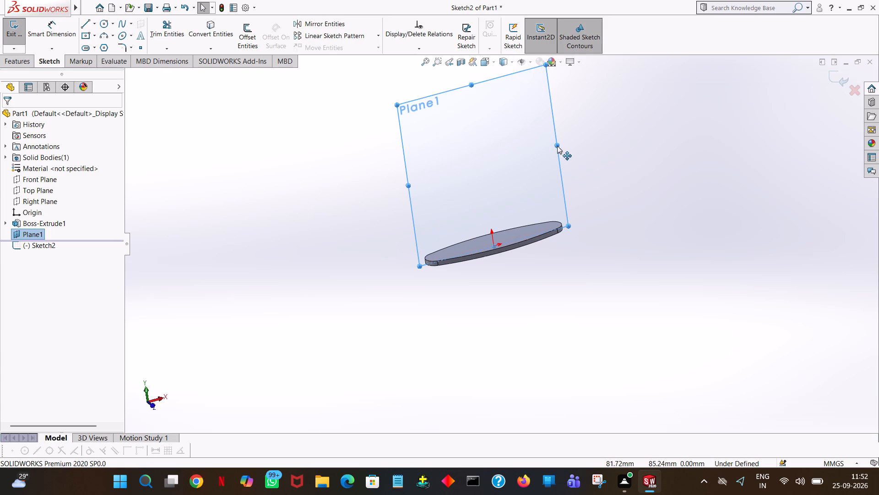
left_click_drag(557, 142, 748, 113)
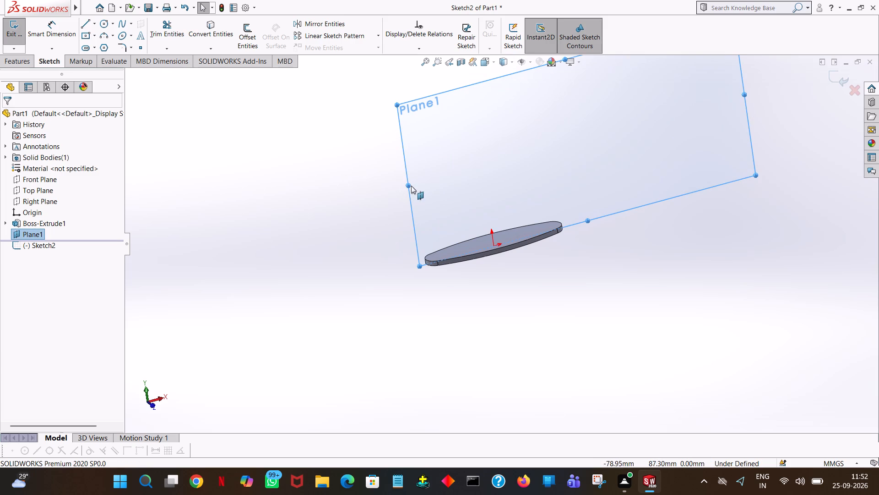
left_click_drag(406, 186, 311, 217)
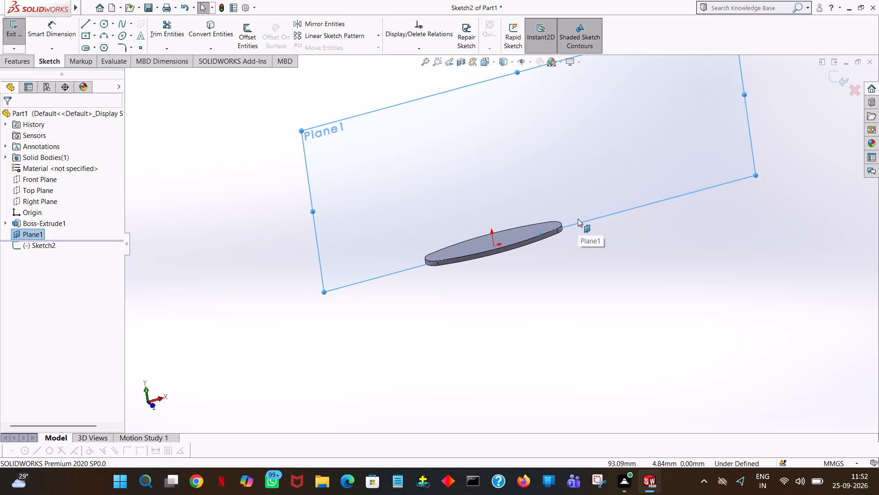
left_click_drag(578, 223, 574, 266)
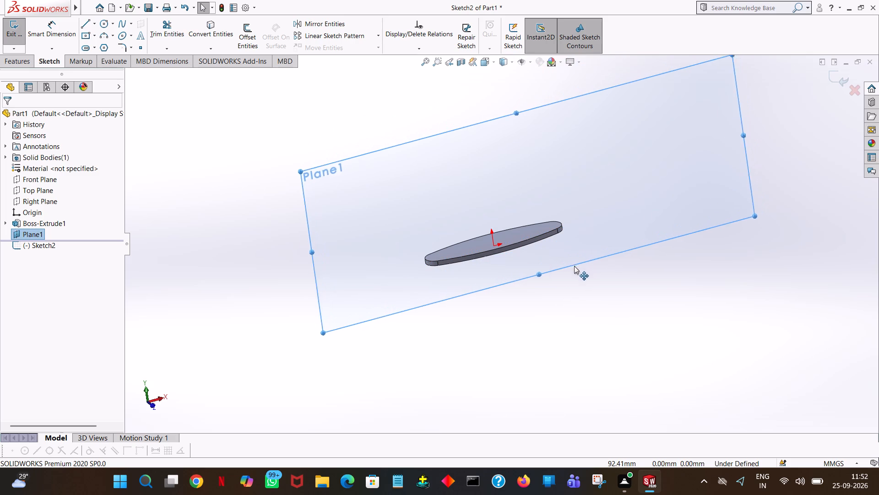
left_click_drag(574, 266, 549, 281)
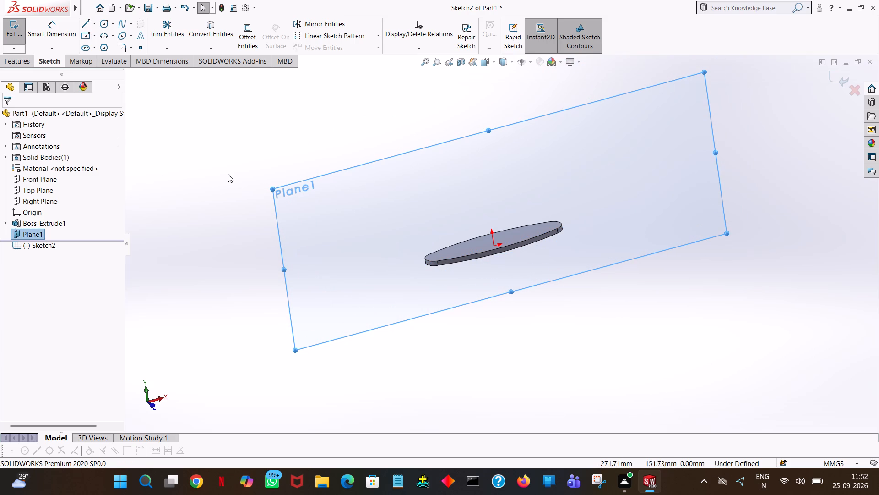
Orient the view normal to the sketch plane, with the base plate seen edge-on.
right_click(339, 222)
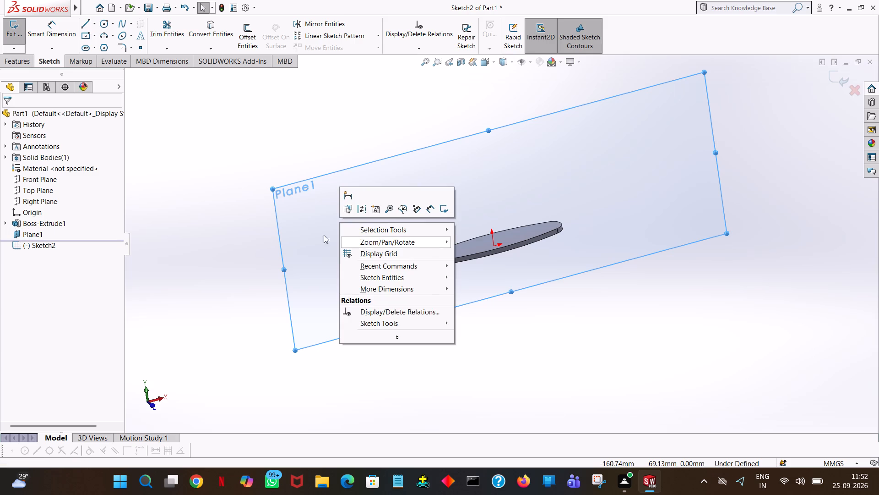
left_click(228, 202)
key("space")
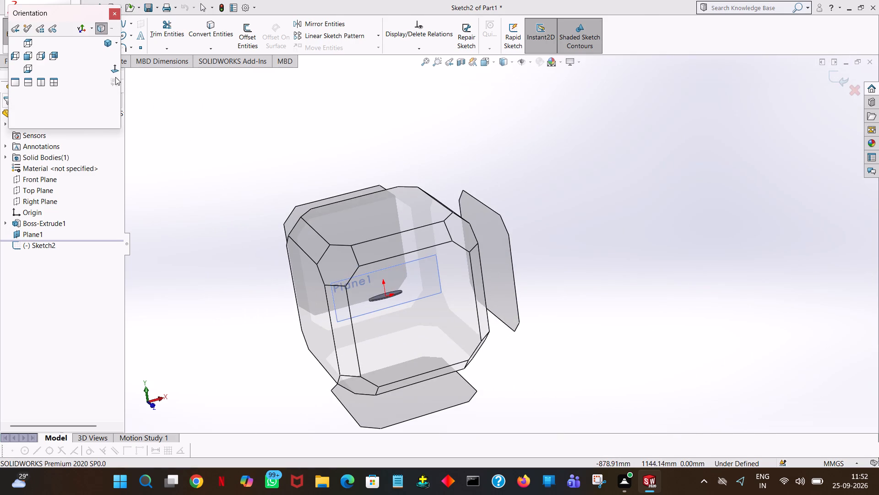
left_click(111, 72)
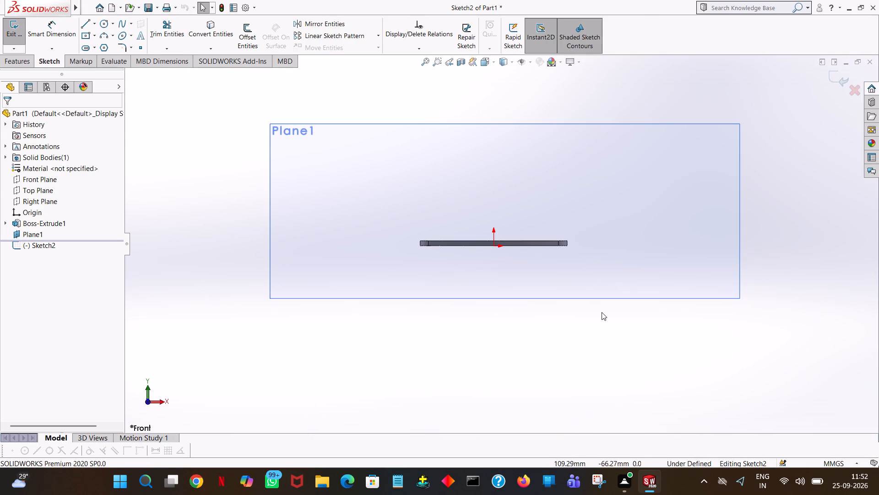
middle_click_drag(602, 334, 599, 379)
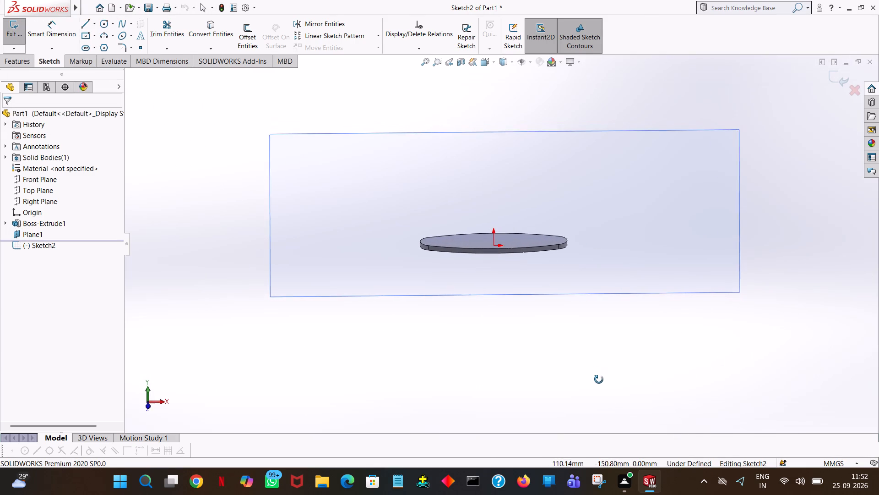
middle_click_drag(599, 379, 592, 357)
key("space")
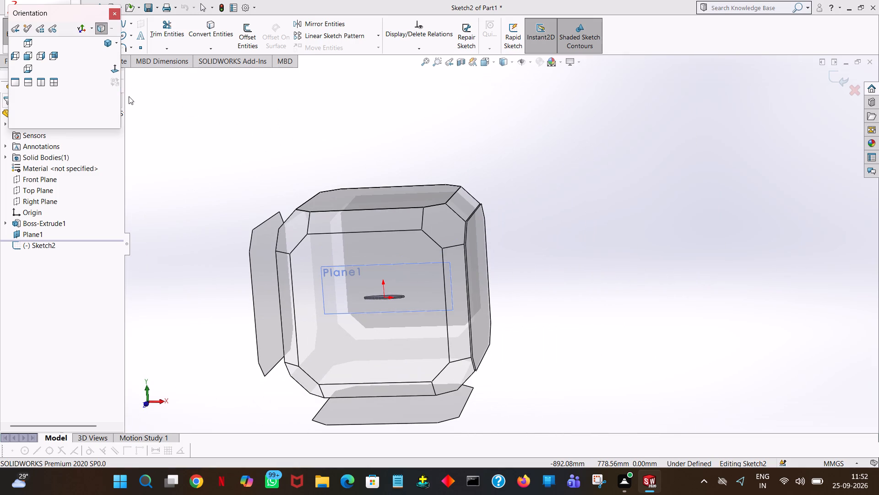
left_click(115, 69)
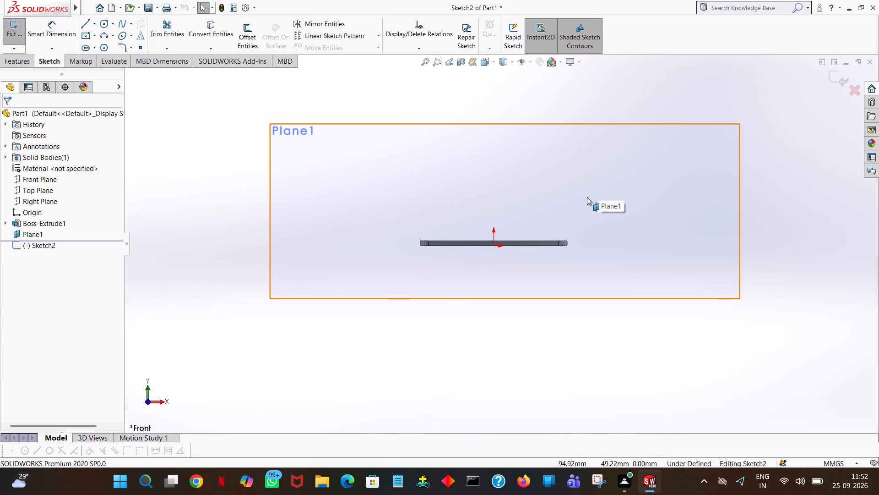
scroll(585, 204, "down", 5, "ctrl")
scroll(585, 208, "up", 4, "ctrl")
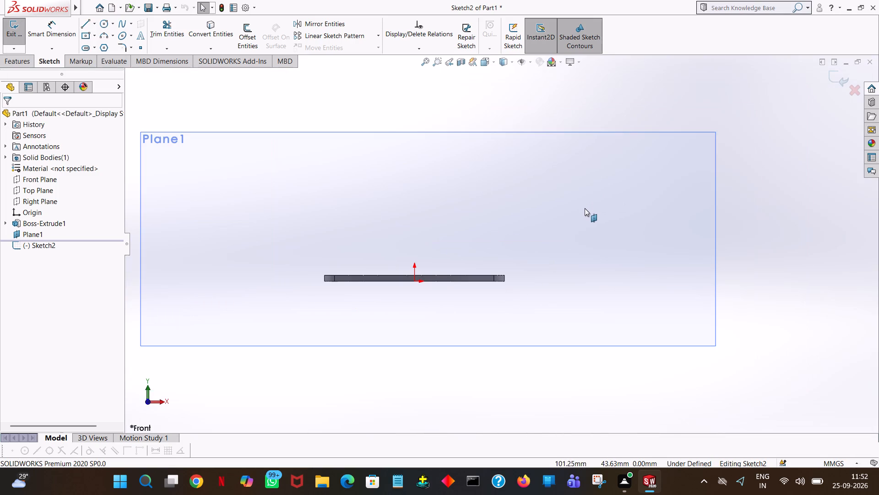
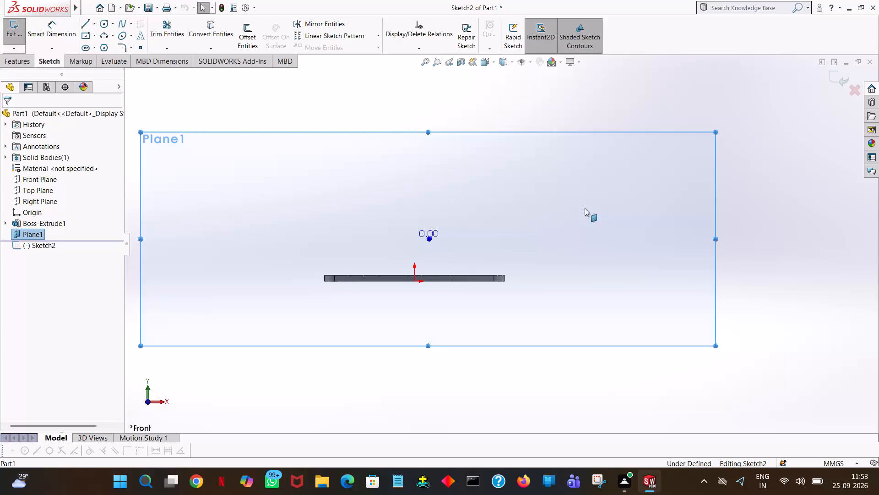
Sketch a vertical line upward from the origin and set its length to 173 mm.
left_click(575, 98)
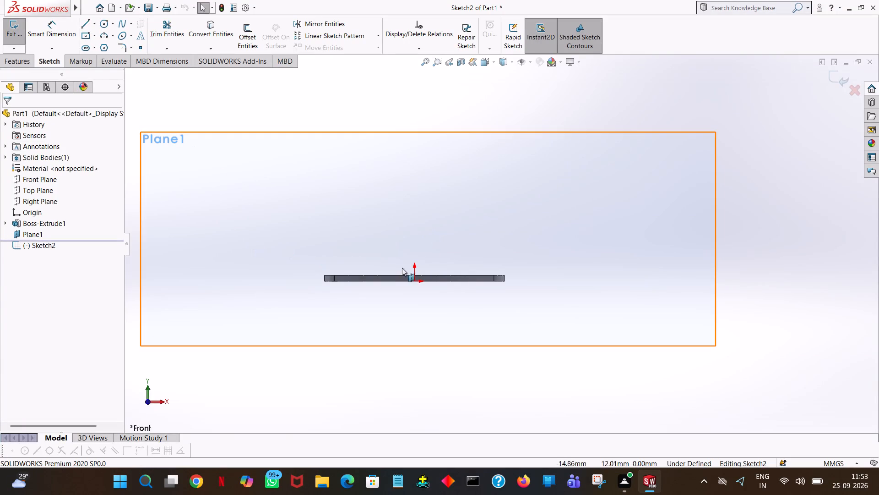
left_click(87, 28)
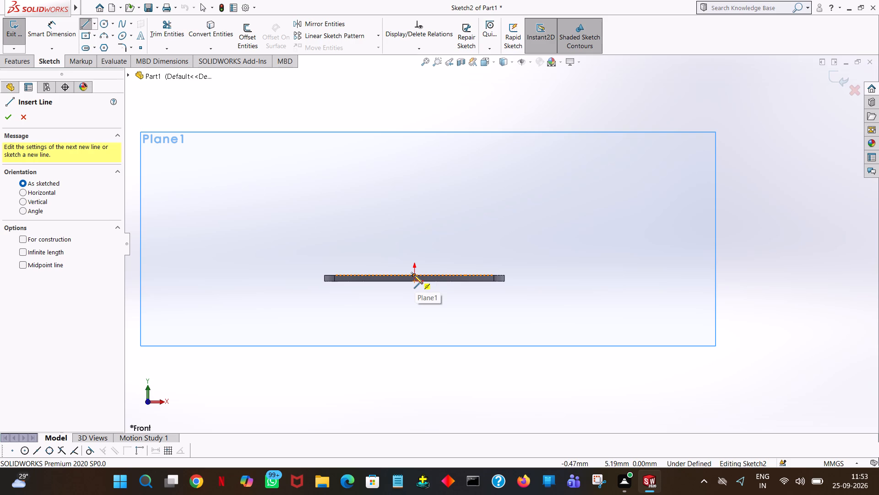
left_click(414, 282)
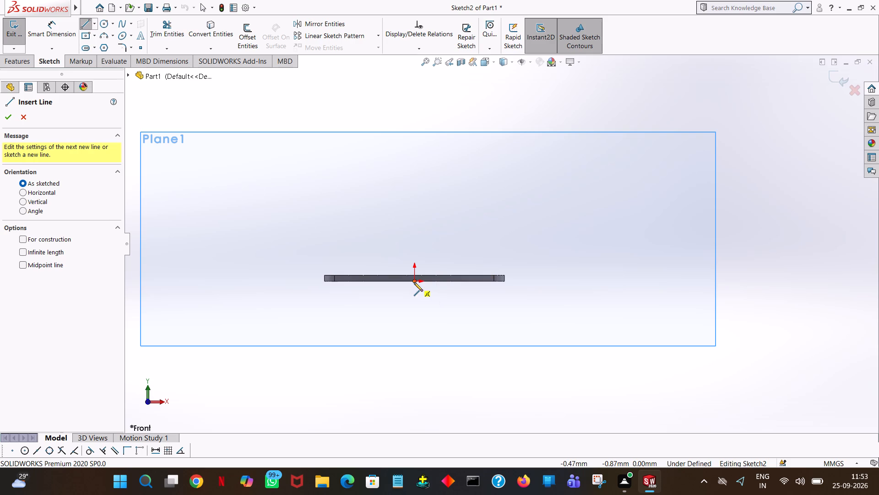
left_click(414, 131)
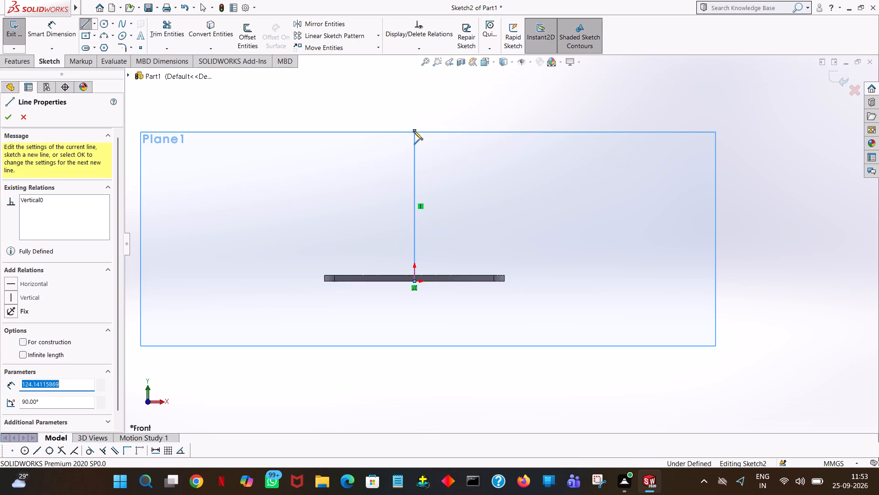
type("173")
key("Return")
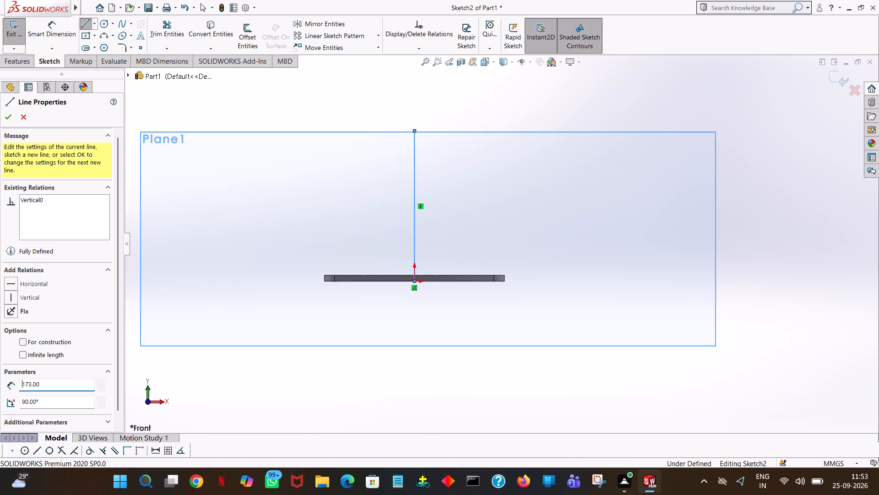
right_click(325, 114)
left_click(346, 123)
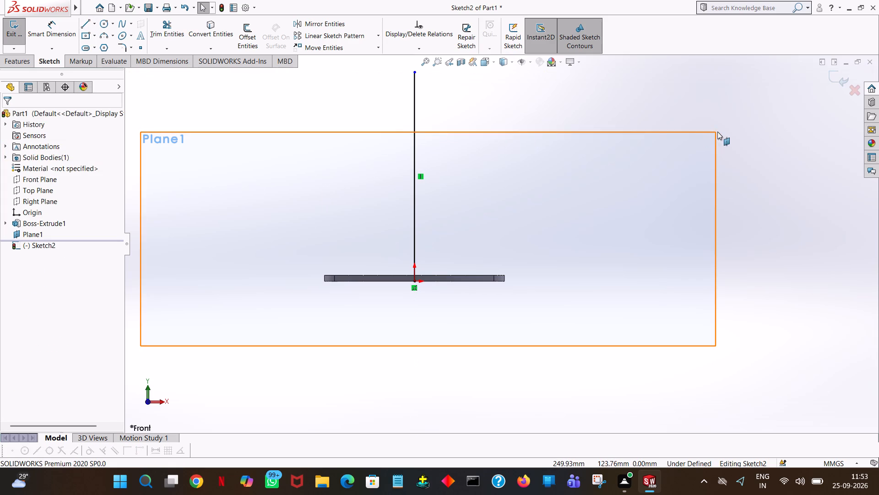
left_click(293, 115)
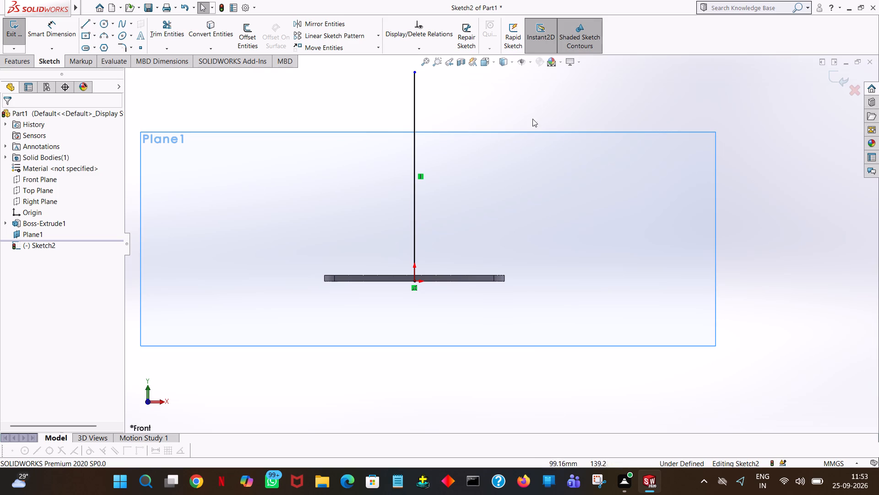
Hide the reference plane that carries the sketch.
left_click(17, 231)
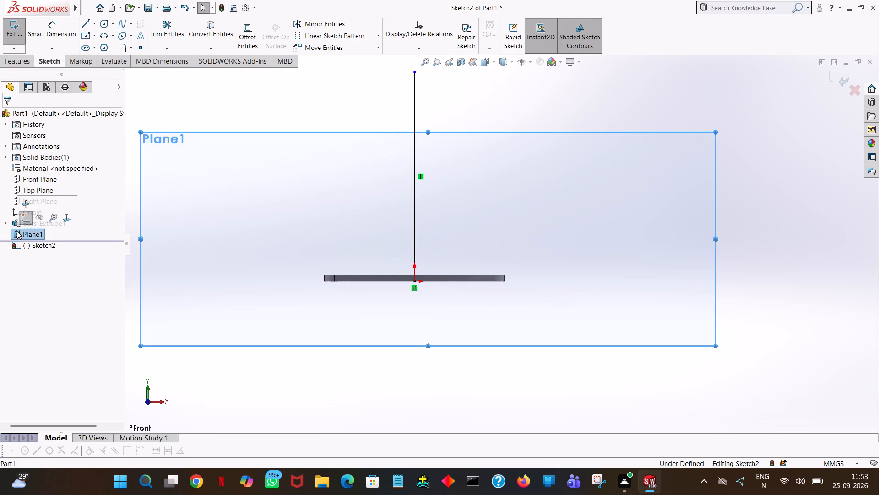
left_click(45, 218)
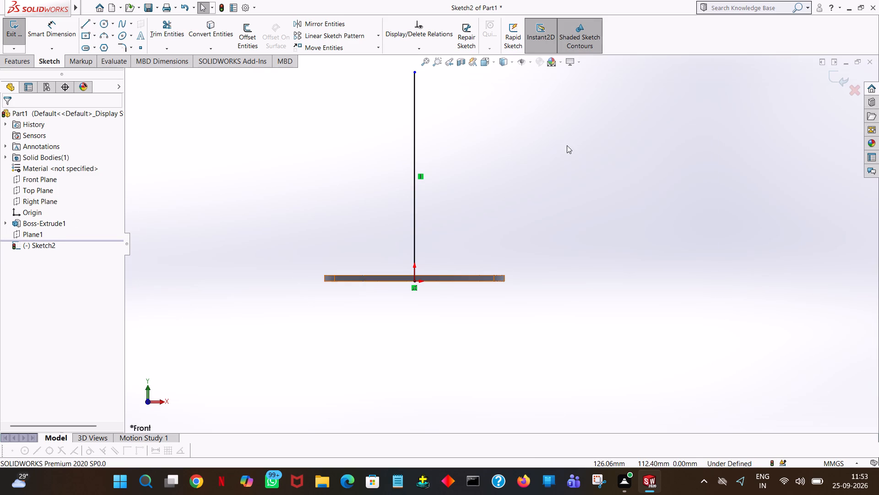
Examine the sketched vertical line and its properties against the base plate, from tilted angles and from the front.
middle_click_drag(569, 155, 576, 230, "ctrl")
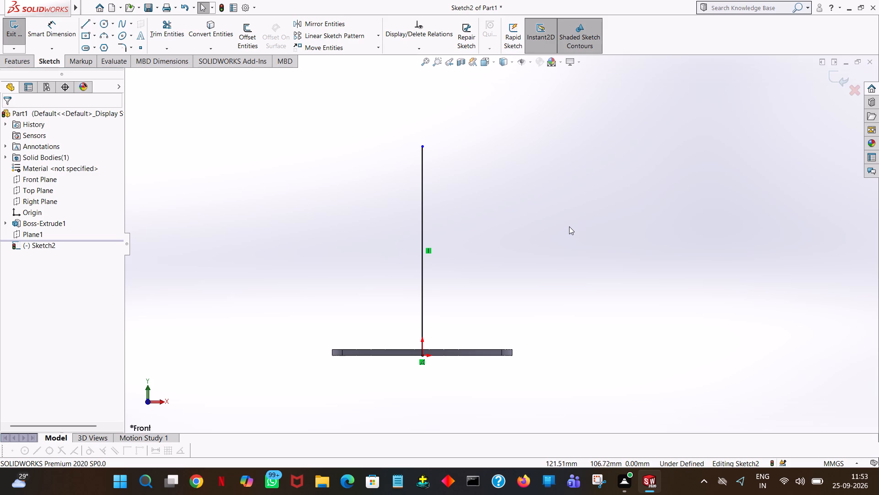
left_click(420, 215)
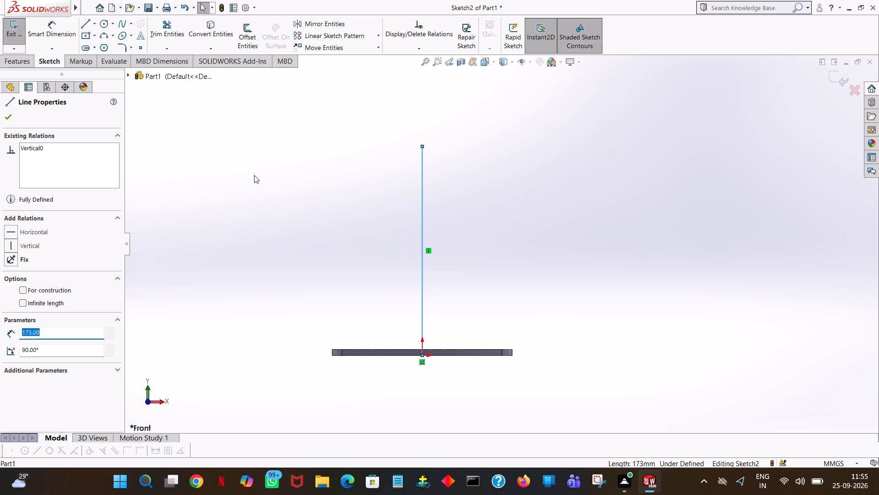
middle_click_drag(508, 178, 506, 207)
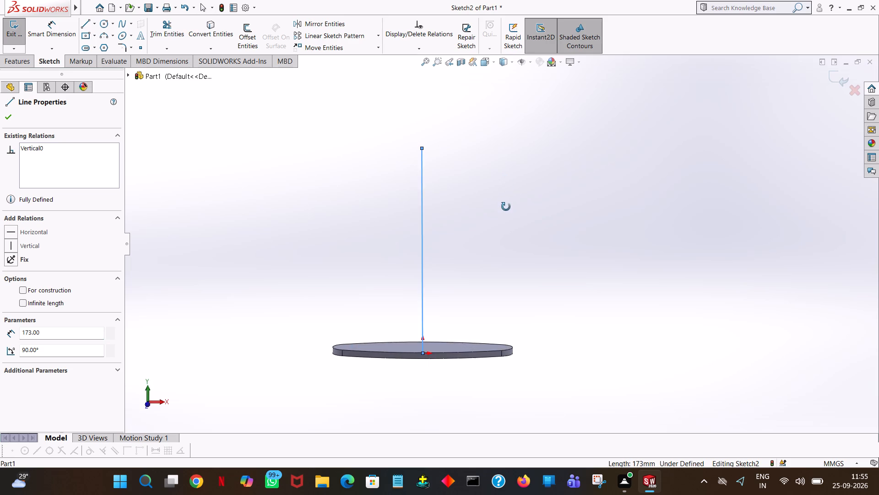
middle_click_drag(506, 207, 505, 221)
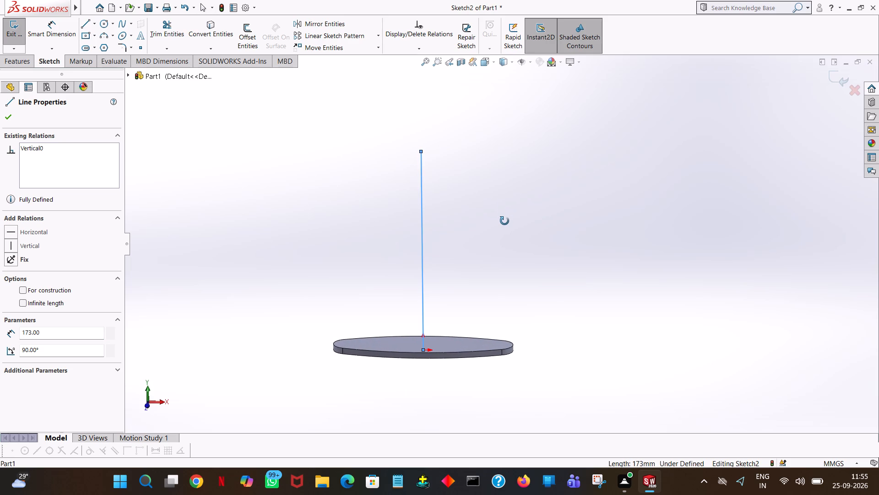
middle_click_drag(505, 221, 504, 249)
middle_click_drag(503, 262, 503, 289)
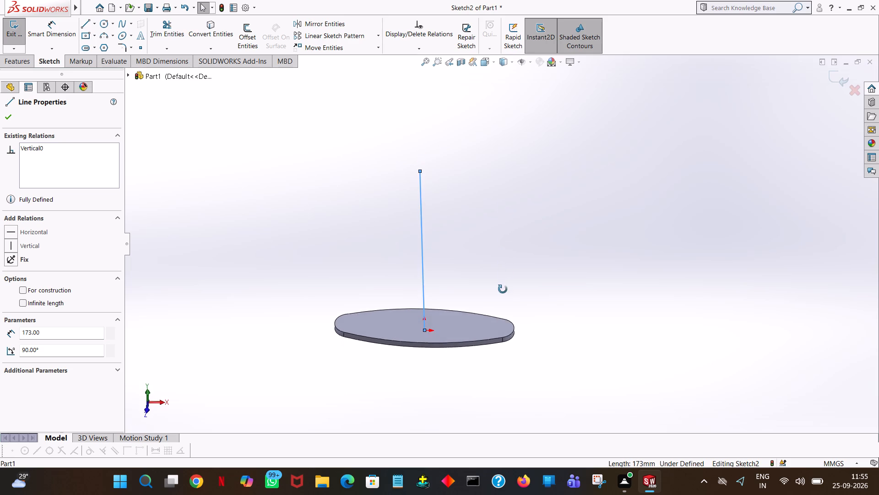
middle_click_drag(503, 289, 521, 244)
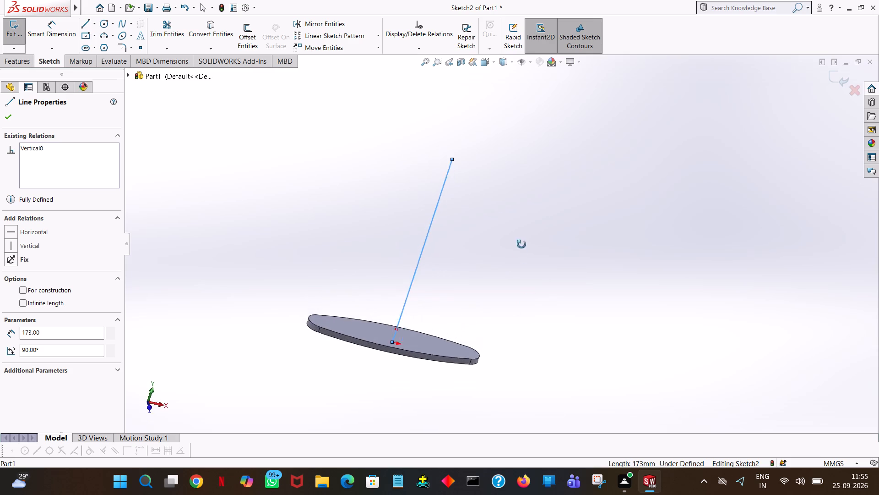
middle_click_drag(521, 244, 527, 227)
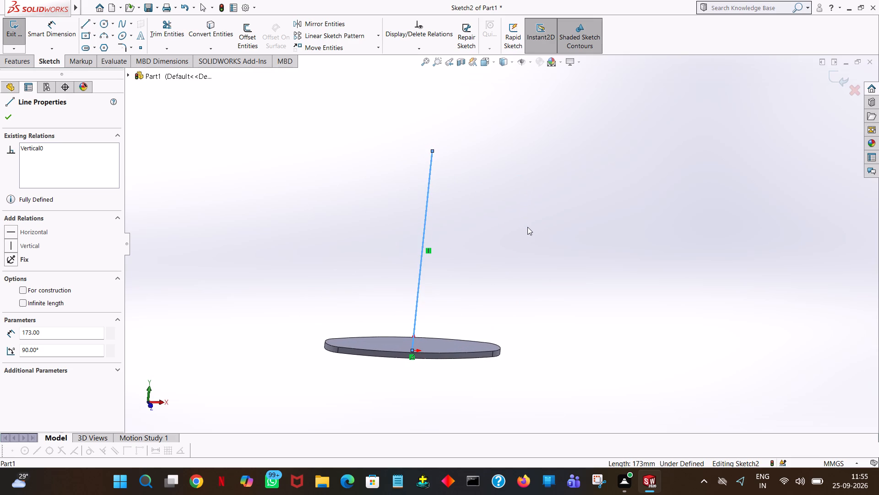
key("space")
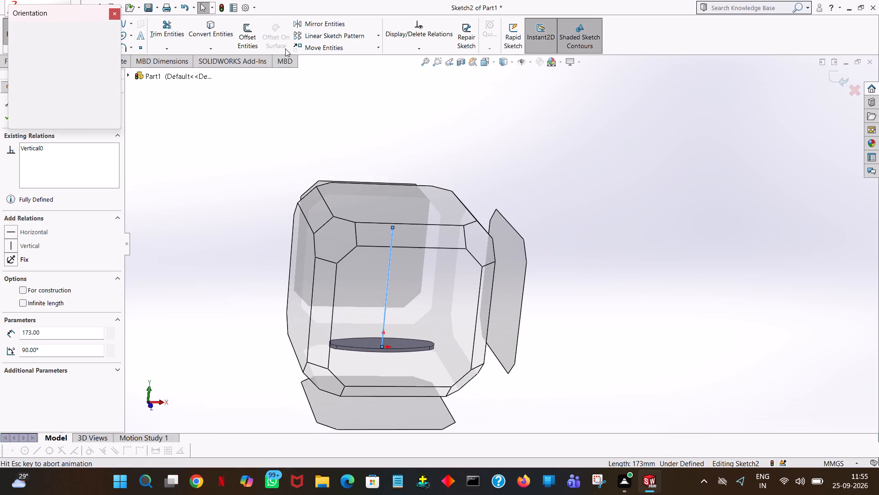
left_click(117, 65)
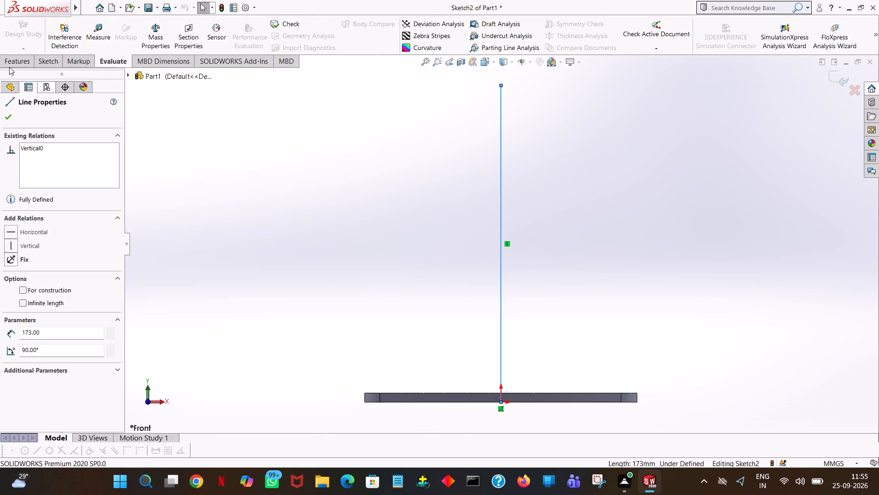
left_click(7, 111)
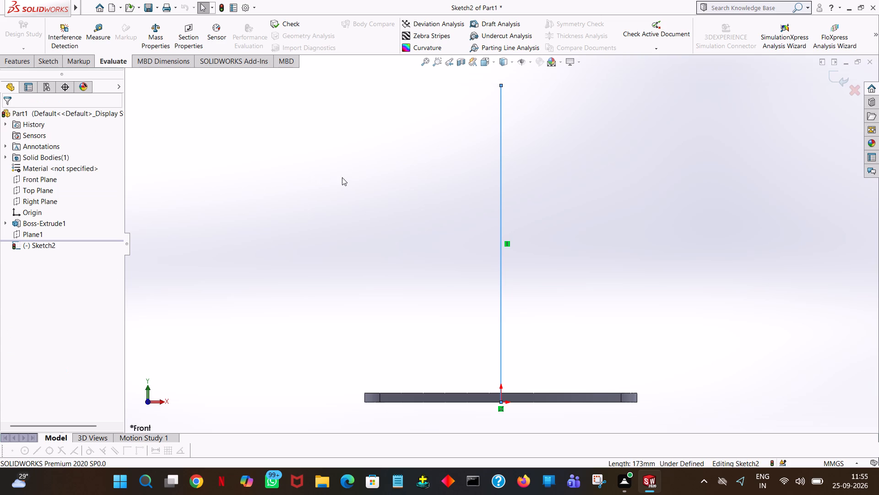
scroll(347, 178, "down", 3, "ctrl")
scroll(347, 178, "up", 6, "ctrl")
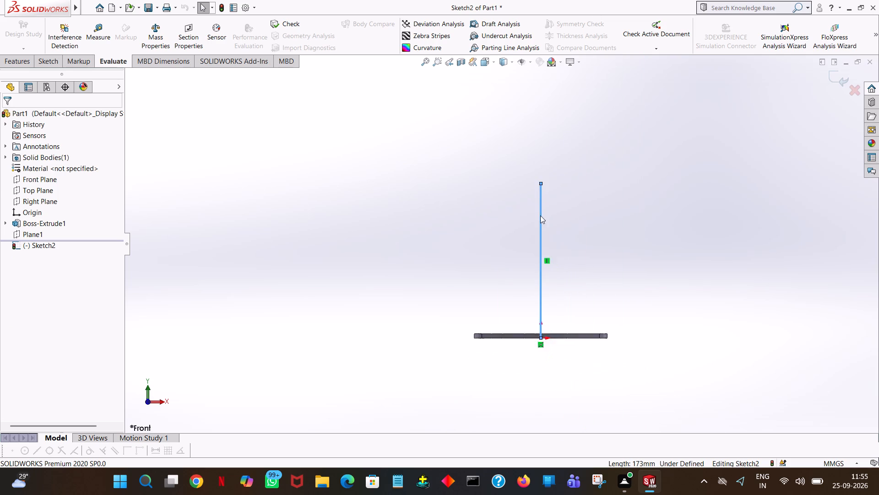
scroll(540, 215, "up", 2, "ctrl")
scroll(604, 226, "down", 2, "ctrl")
scroll(604, 226, "up", 2, "ctrl")
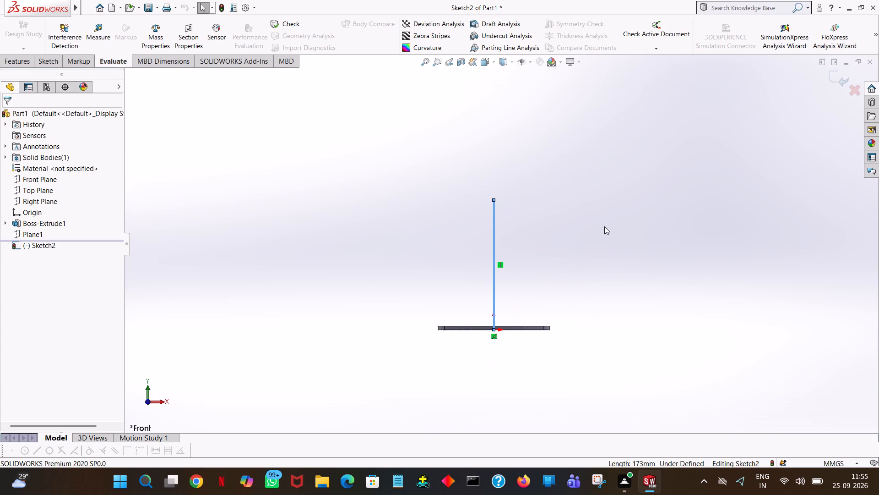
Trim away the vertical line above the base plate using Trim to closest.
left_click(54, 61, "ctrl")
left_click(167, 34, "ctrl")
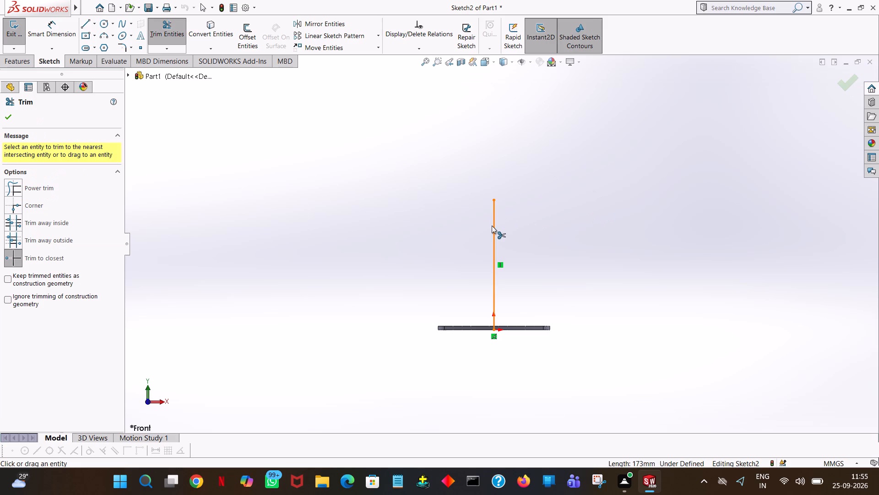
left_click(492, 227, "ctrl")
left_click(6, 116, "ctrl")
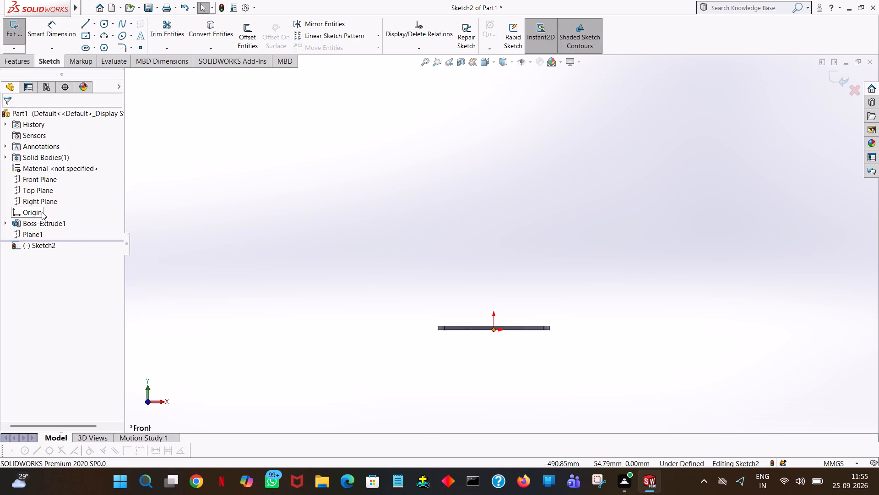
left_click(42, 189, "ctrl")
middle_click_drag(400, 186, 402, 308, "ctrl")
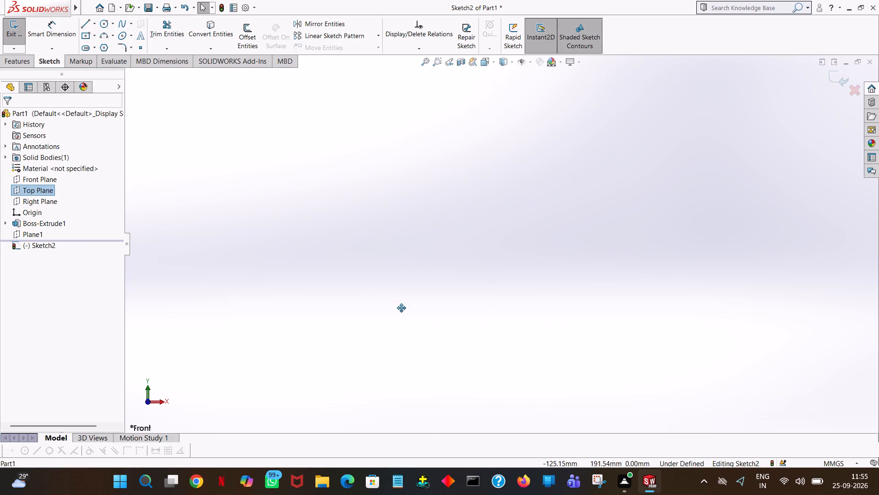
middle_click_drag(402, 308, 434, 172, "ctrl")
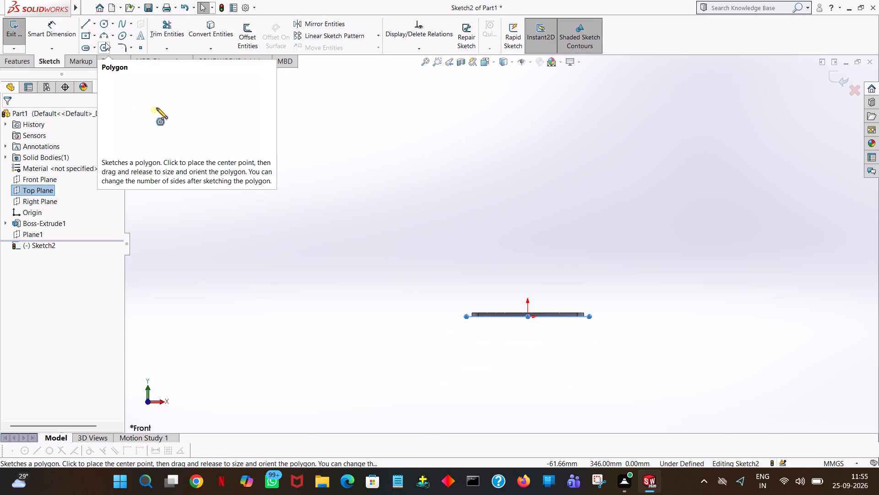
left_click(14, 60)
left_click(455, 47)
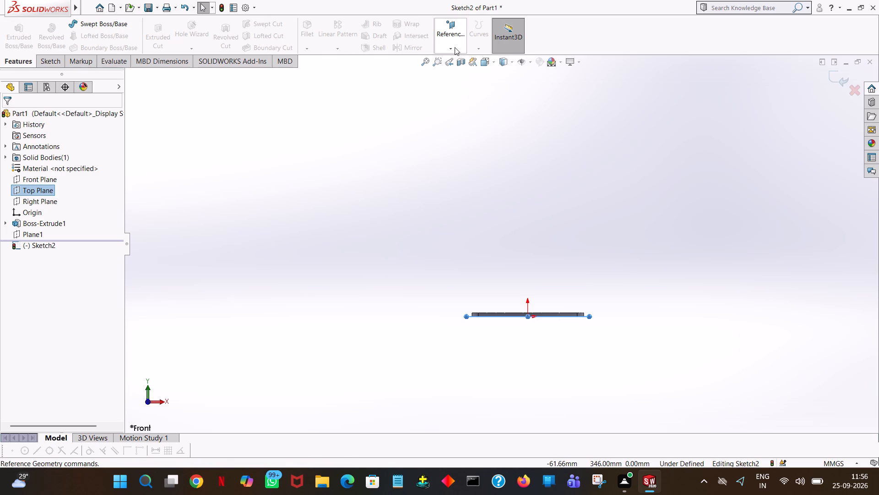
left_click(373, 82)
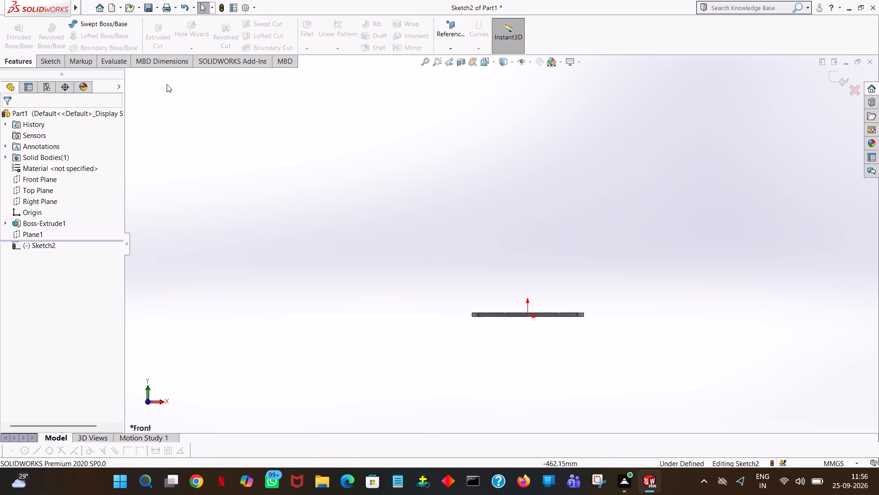
Exit the empty sketch.
left_click(43, 62)
left_click(20, 35)
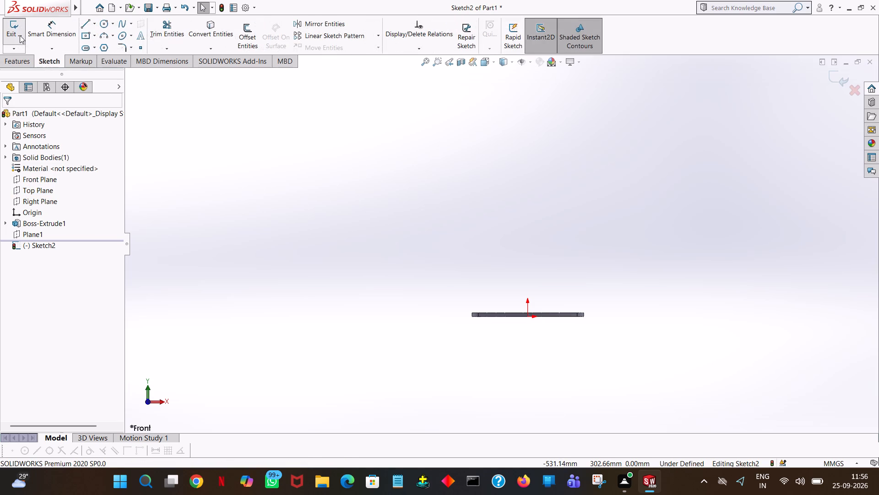
Create a reference plane parallel to the Top Plane, offset 172 mm above it.
left_click(36, 187)
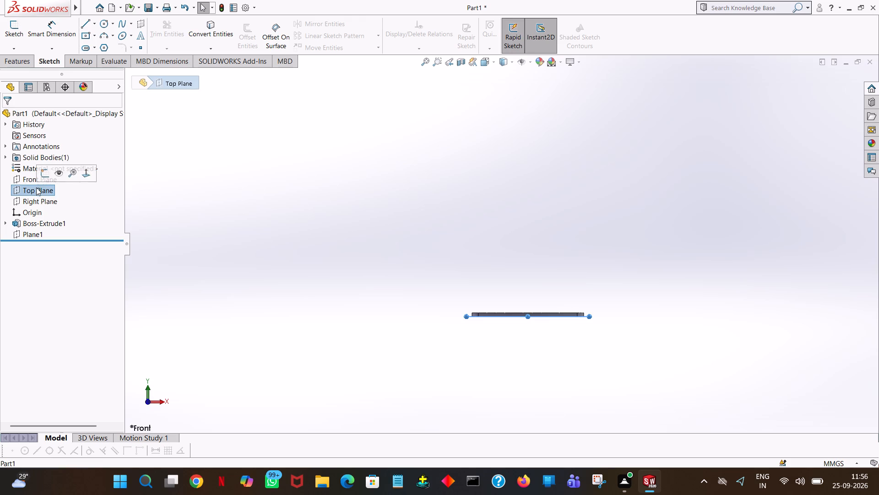
left_click(22, 61)
left_click(459, 50)
left_click(458, 59)
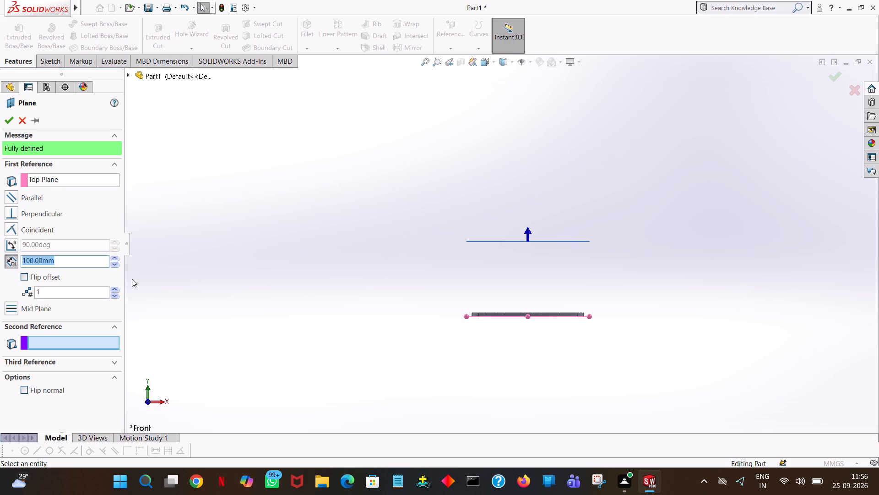
type("172")
key("Return")
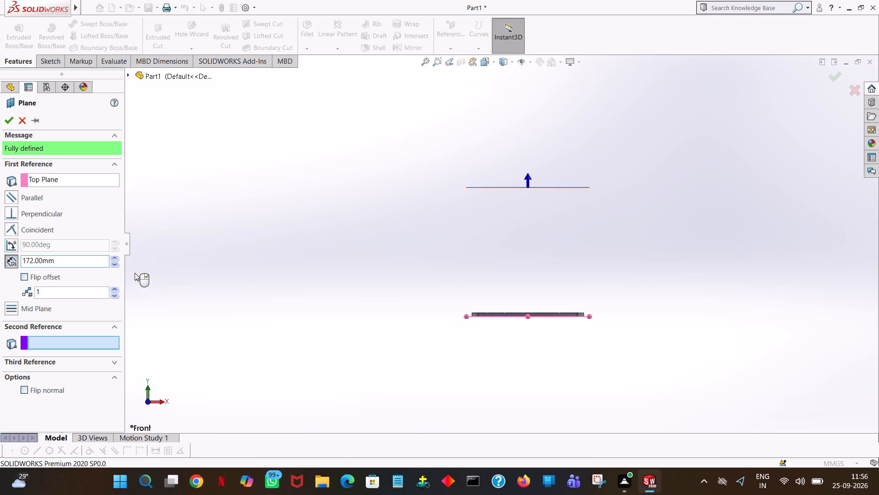
left_click(9, 123)
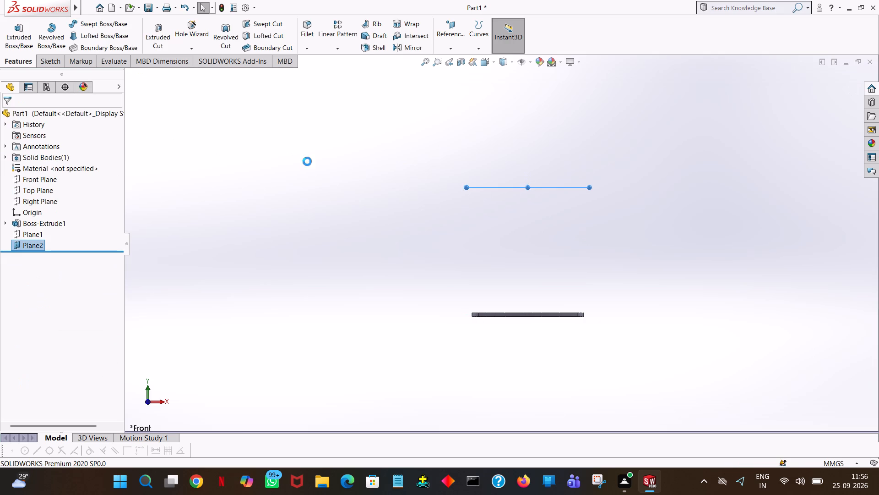
Start a new sketch on the reference plane above the base plate.
left_click(17, 245)
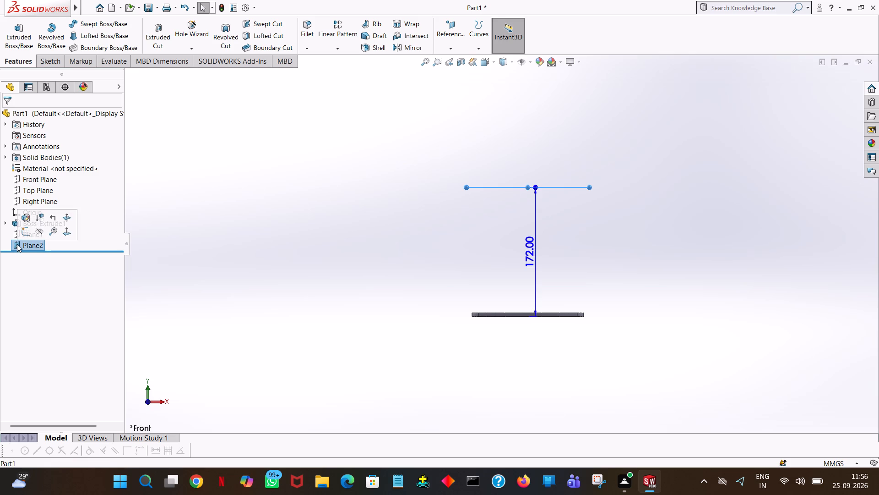
left_click(23, 234)
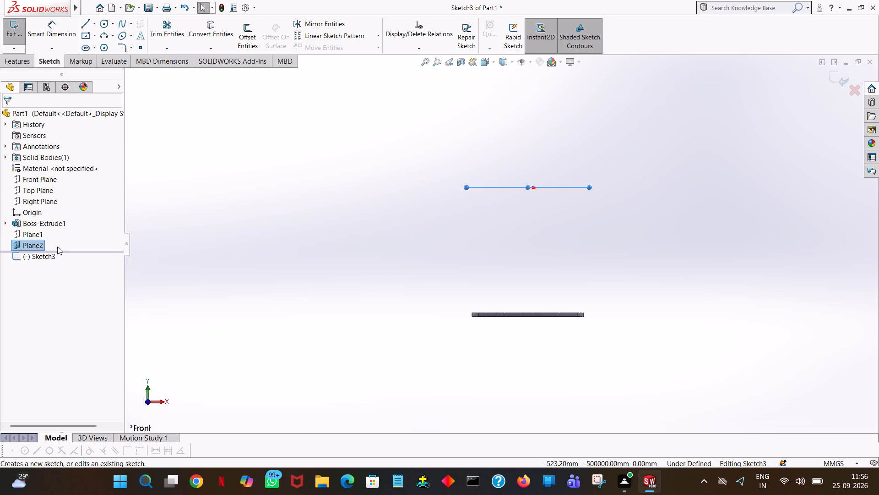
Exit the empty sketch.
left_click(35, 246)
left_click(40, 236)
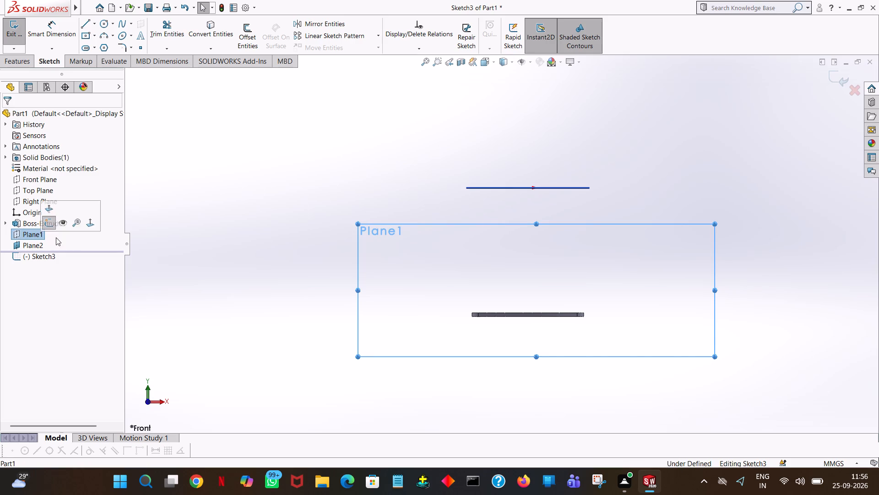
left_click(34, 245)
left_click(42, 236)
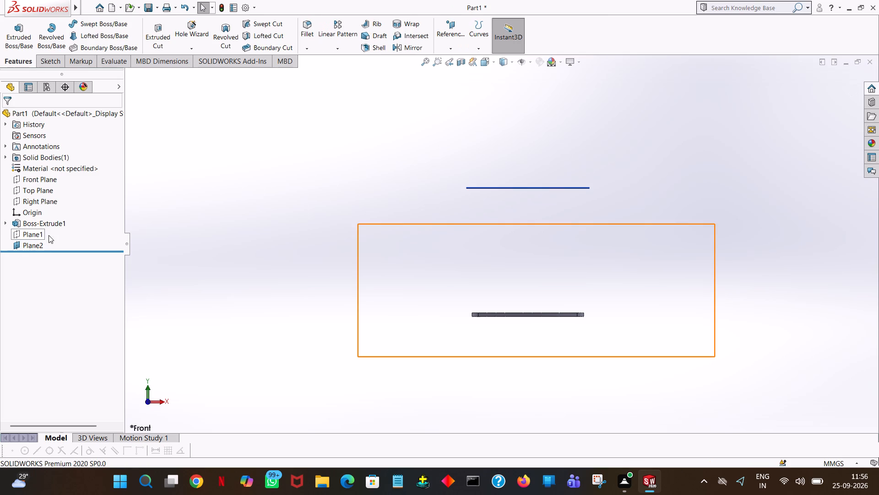
Start a new sketch on the reference plane 172 mm above the base plate, viewed normal to the plane.
middle_click_drag(557, 215, 556, 243)
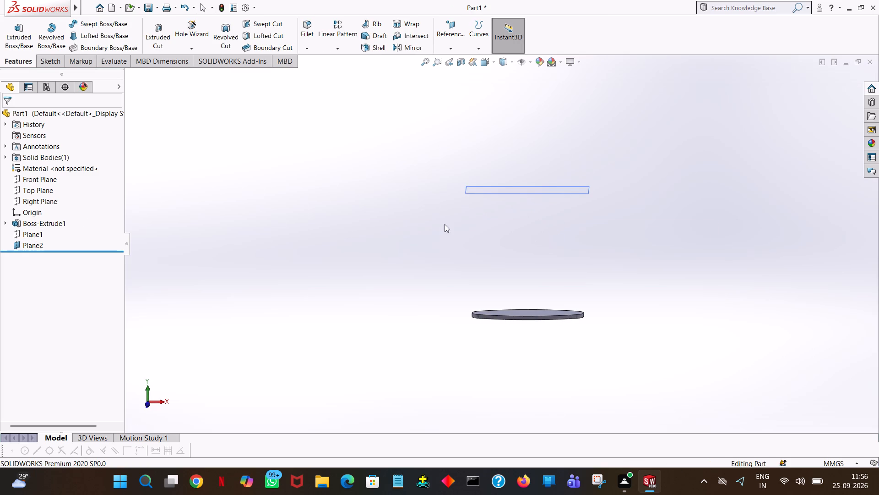
left_click(20, 243)
left_click(33, 230)
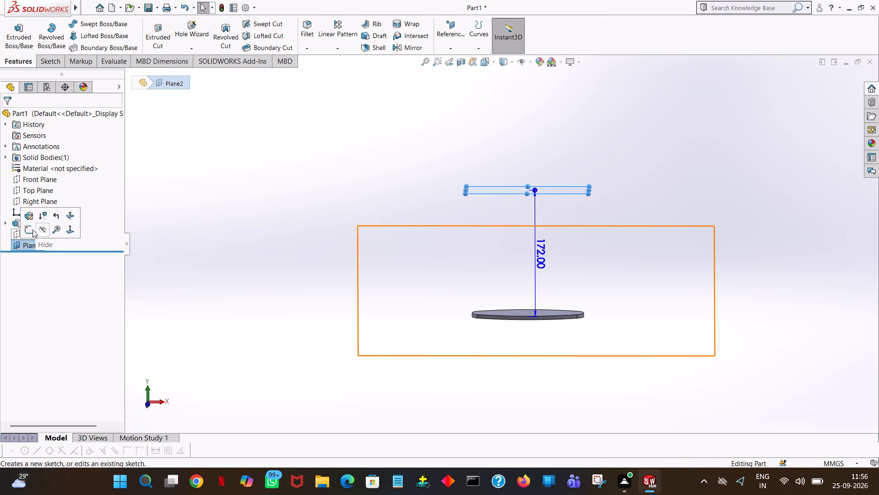
key("space")
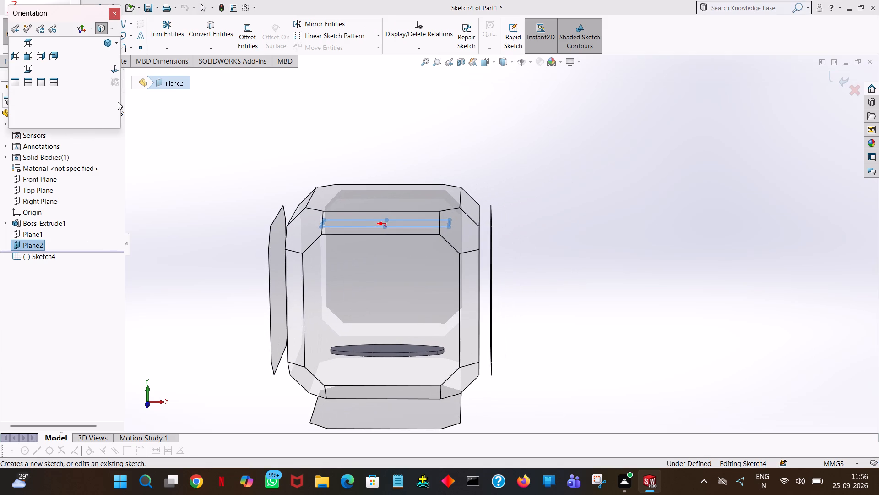
left_click(111, 67)
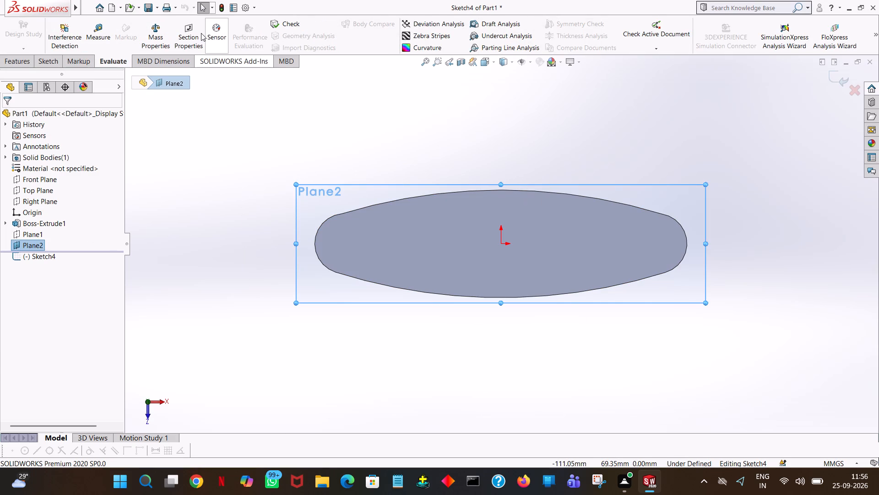
Sketch a circle centred on the origin with a radius of 10 mm.
left_click(54, 63)
left_click(108, 25)
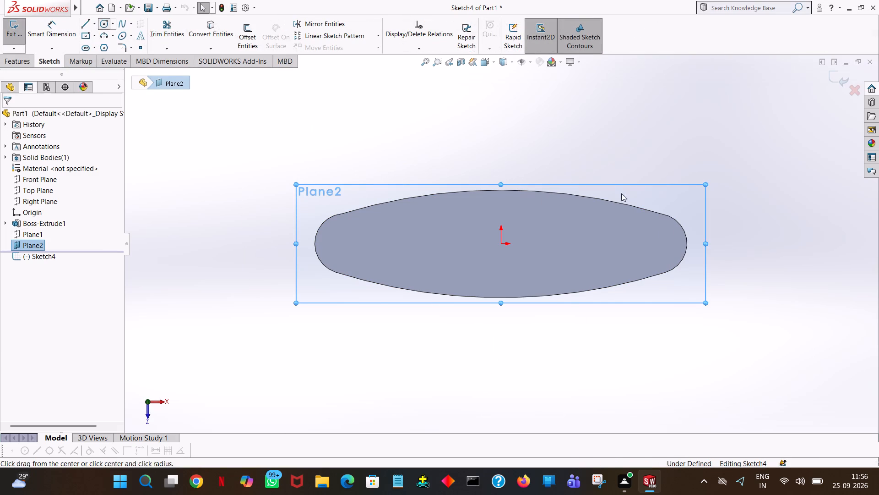
left_click(502, 243)
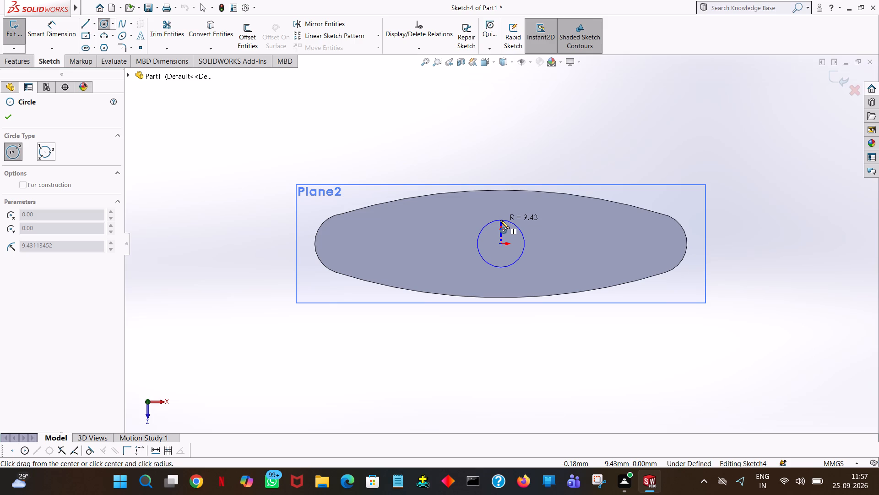
left_click(500, 220)
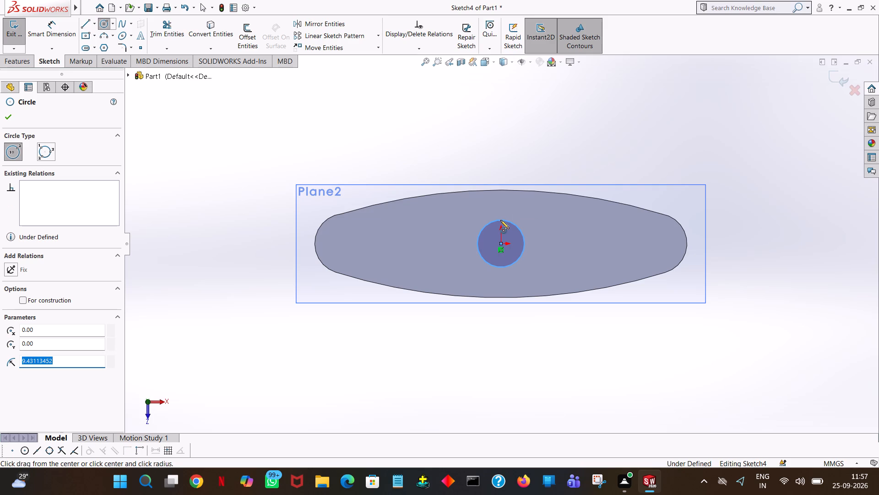
type("10")
key("Return")
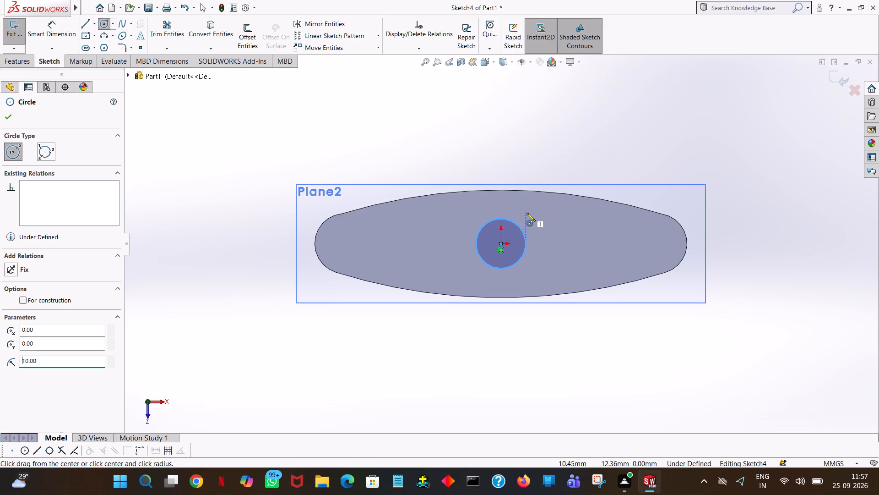
left_click(3, 115)
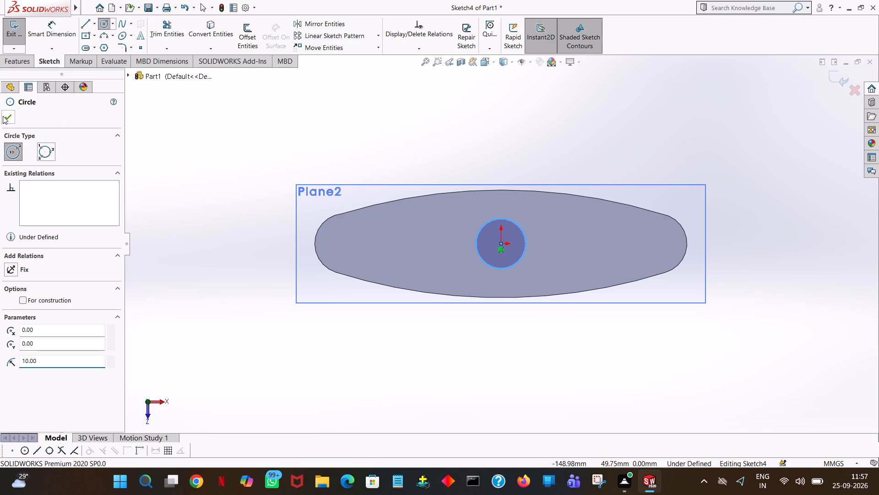
Examine the position of the circle above the base plate from several angles.
middle_click_drag(515, 347, 522, 281)
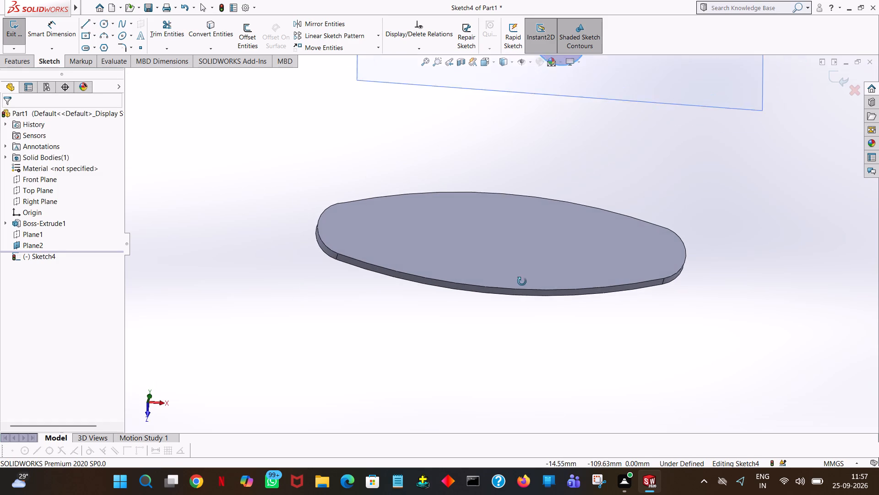
middle_click_drag(522, 281, 520, 293)
right_click(520, 293)
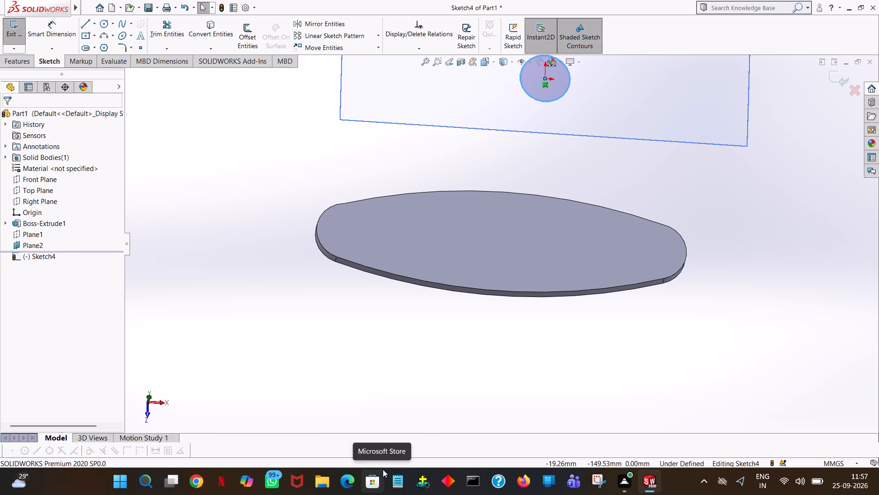
key("space")
left_click(110, 68)
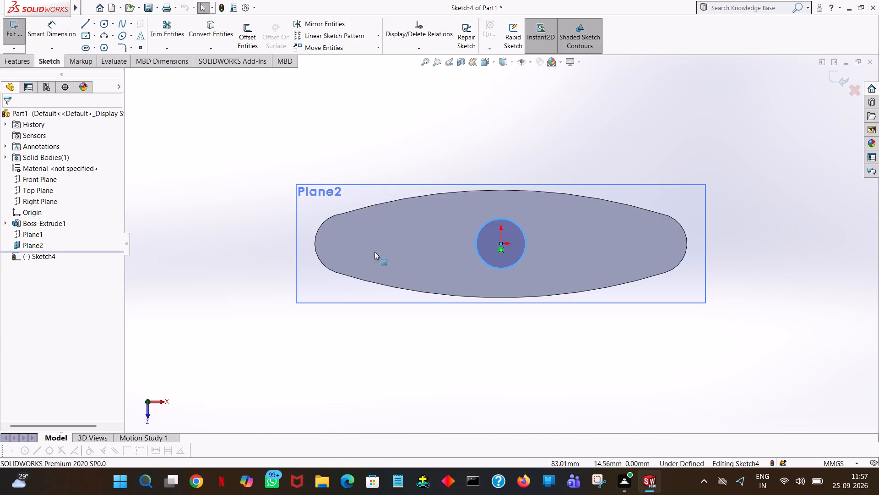
middle_click_drag(483, 397, 493, 336)
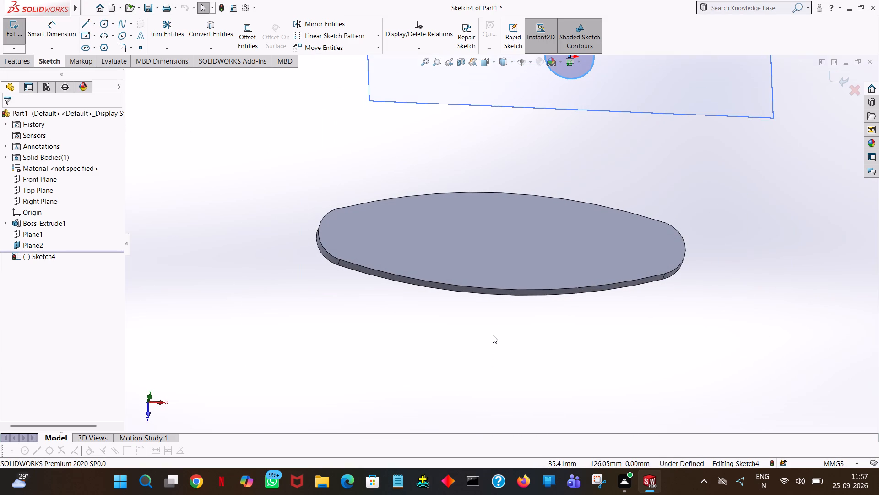
scroll(493, 335, "down", 2, "ctrl")
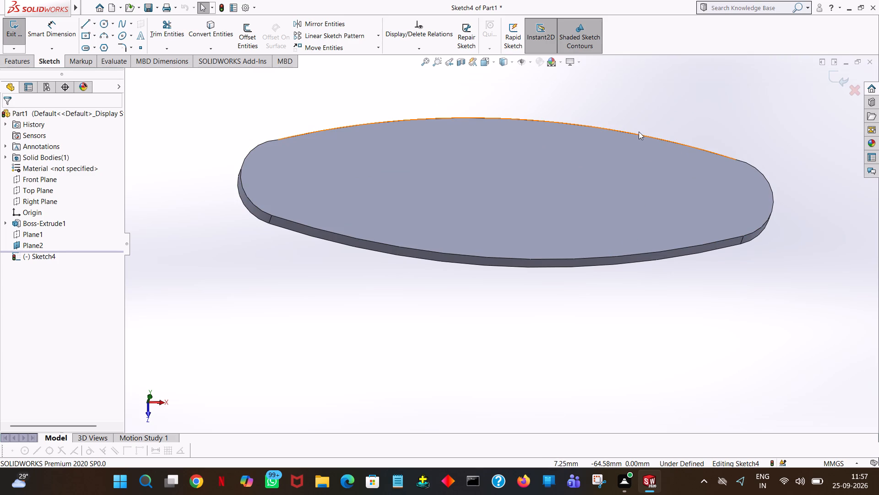
scroll(639, 132, "down", 1, "ctrl")
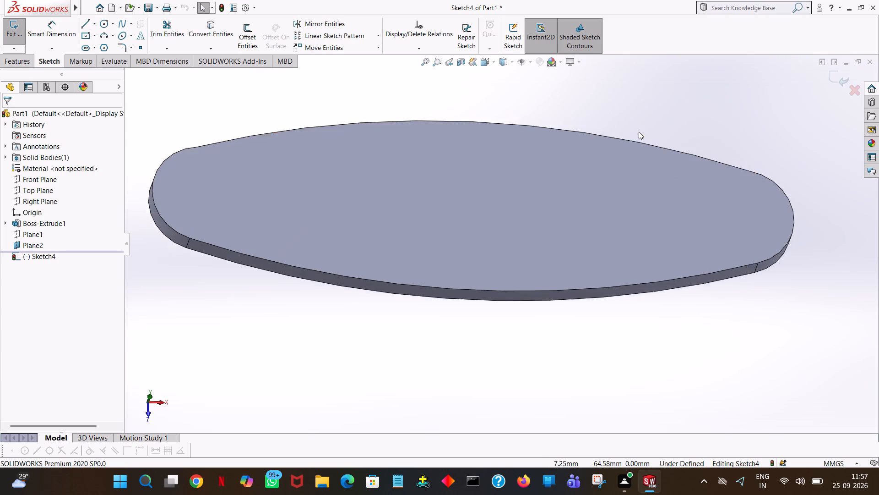
scroll(639, 132, "down", 2, "ctrl")
scroll(639, 132, "up", 10, "ctrl")
middle_click_drag(633, 282, 625, 199)
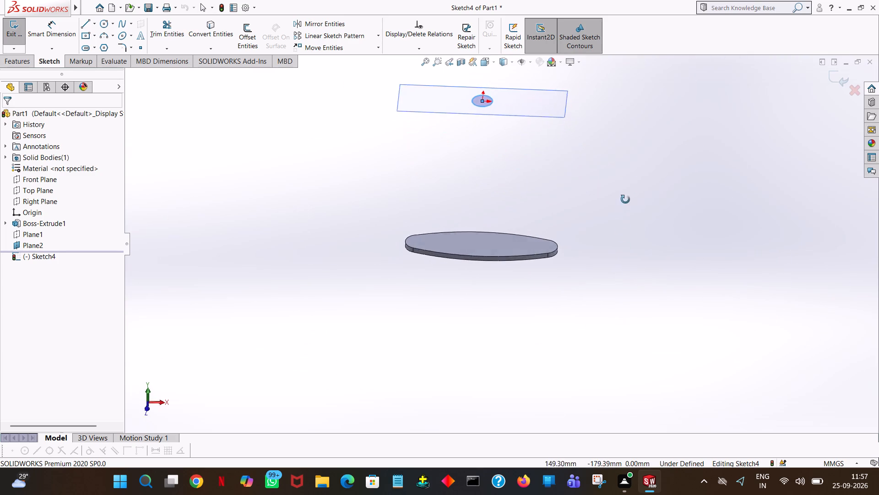
middle_click_drag(625, 199, 624, 139)
Extrude the circle 22 mm blind in the reversed direction, down towards the base plate.
left_click(7, 62)
left_click(22, 36)
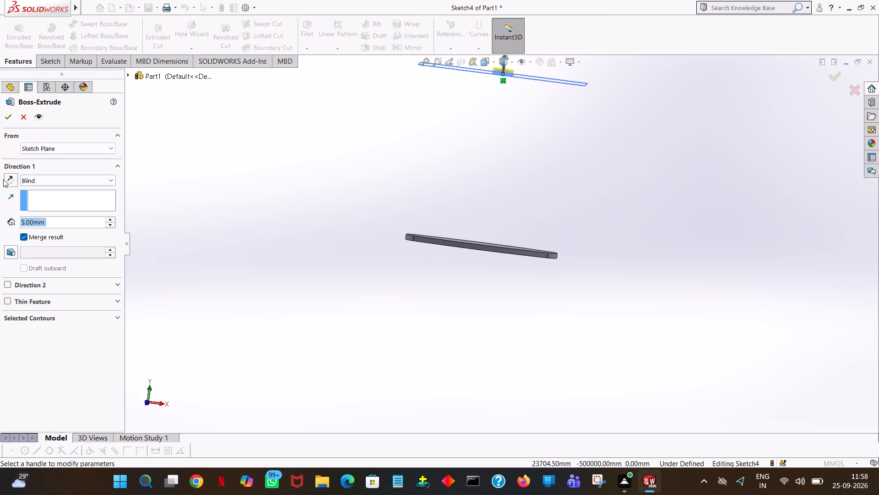
left_click(7, 179)
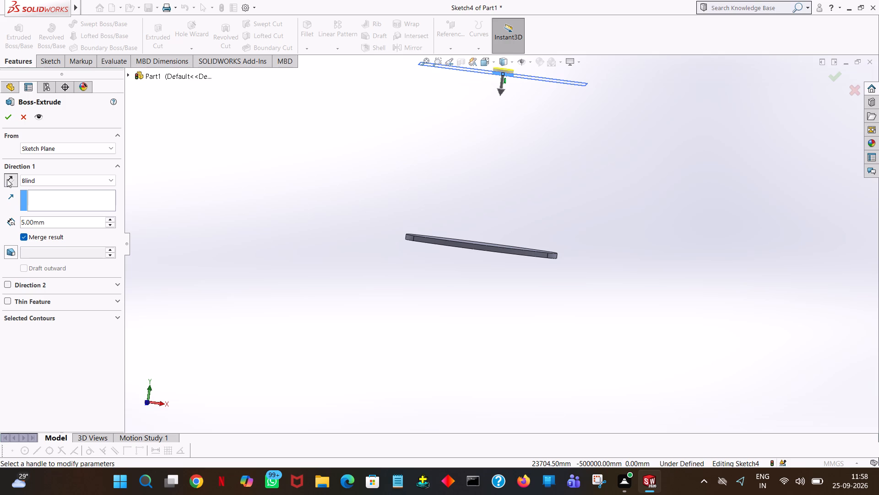
type("22")
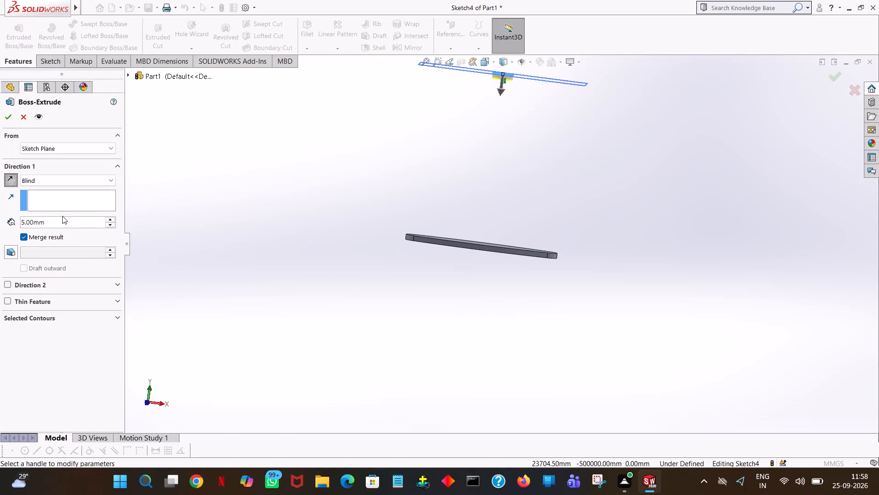
double_click(62, 216)
double_click(58, 223)
type("22")
left_click(208, 219)
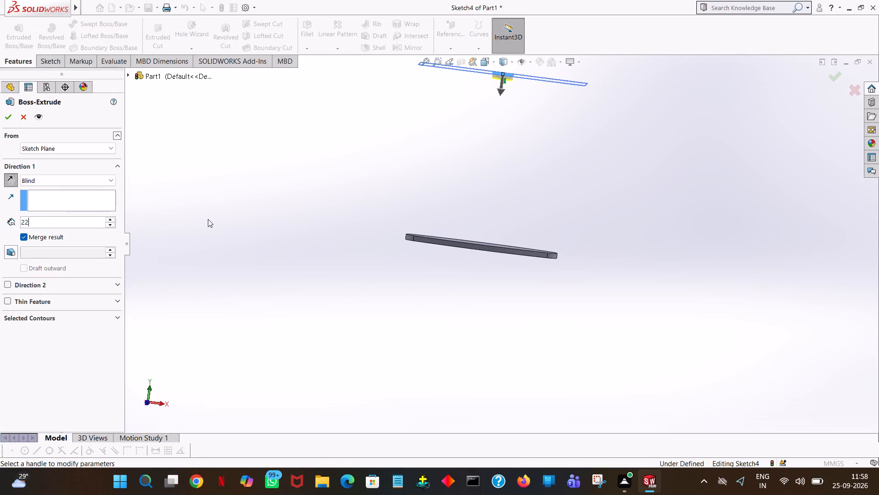
left_click(12, 116)
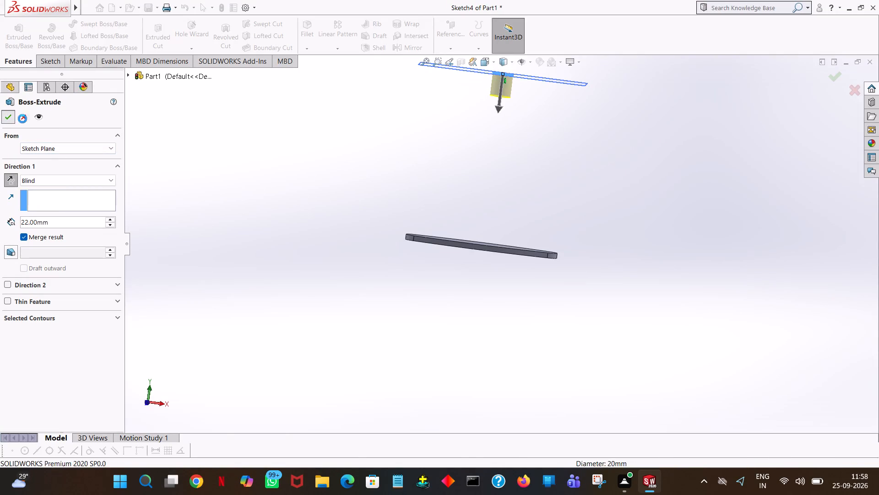
left_click(214, 153)
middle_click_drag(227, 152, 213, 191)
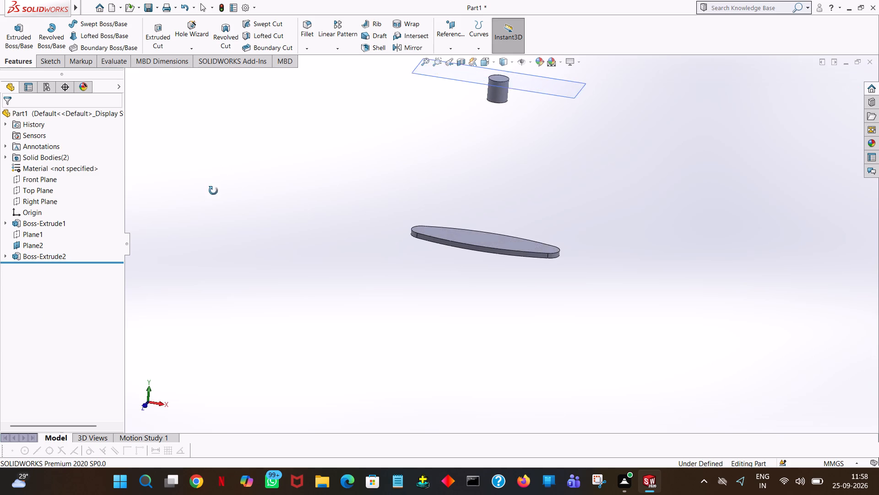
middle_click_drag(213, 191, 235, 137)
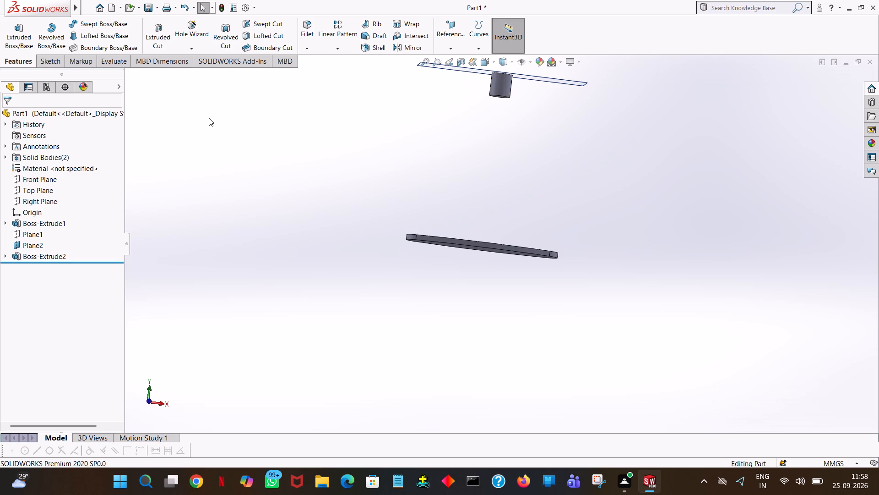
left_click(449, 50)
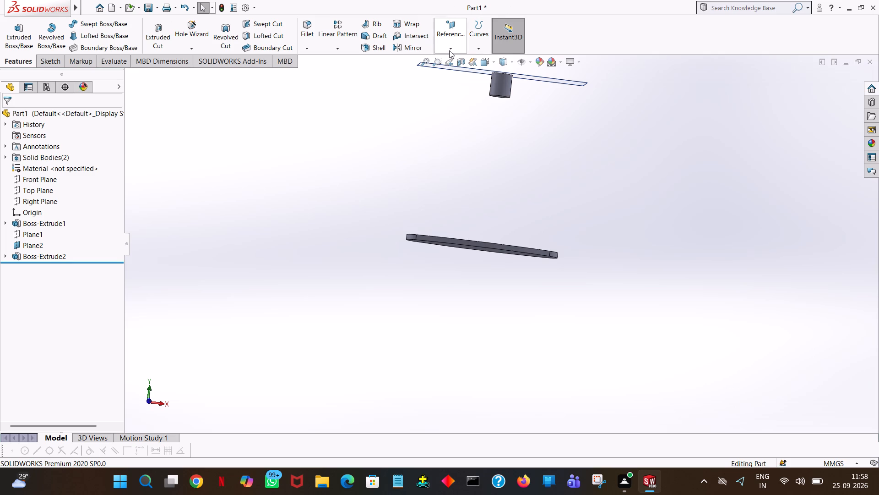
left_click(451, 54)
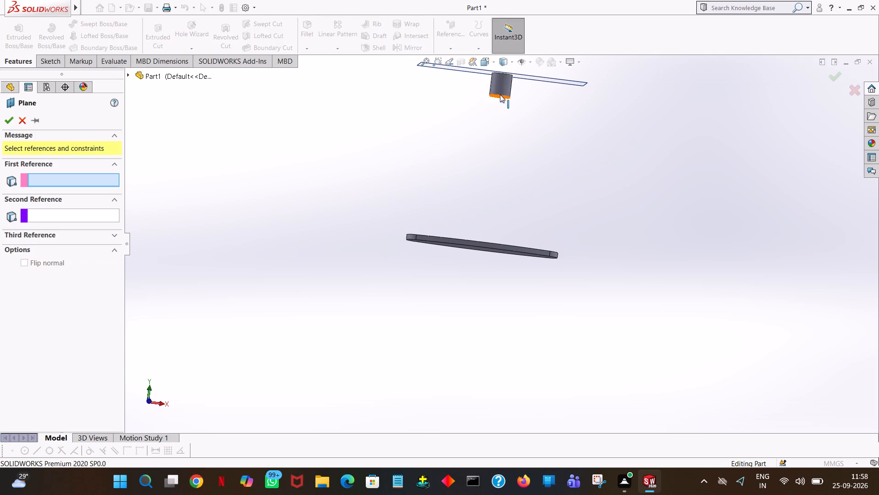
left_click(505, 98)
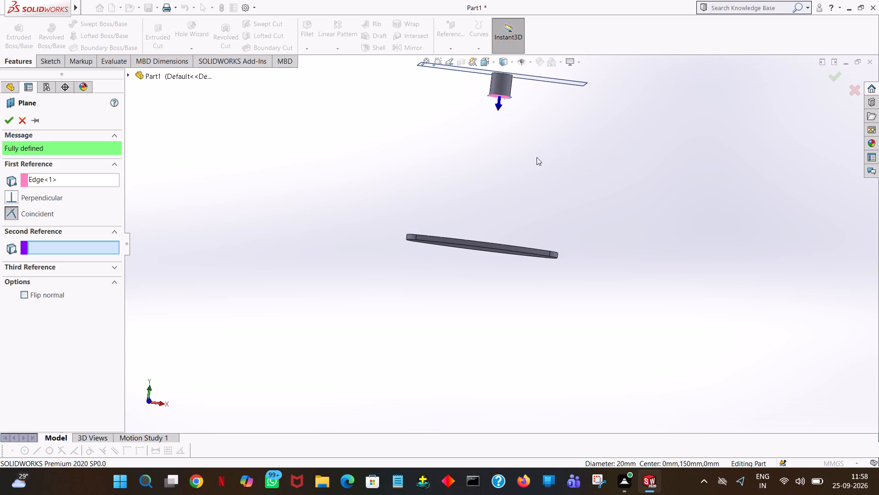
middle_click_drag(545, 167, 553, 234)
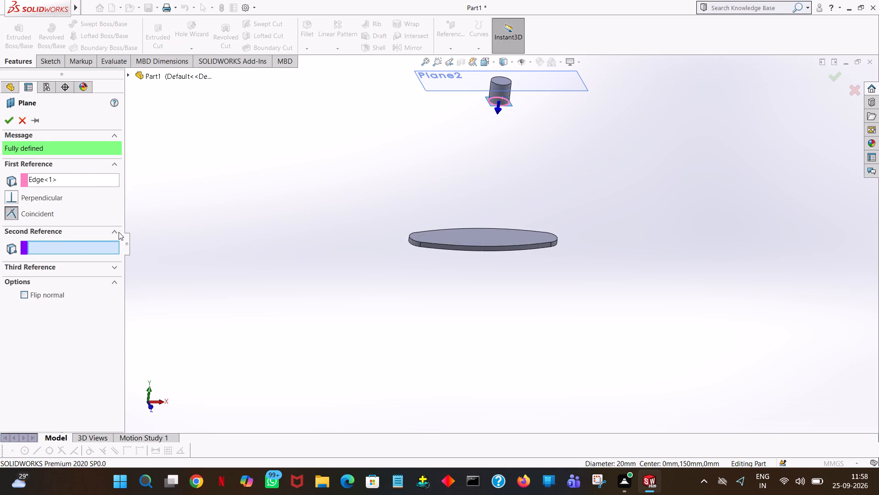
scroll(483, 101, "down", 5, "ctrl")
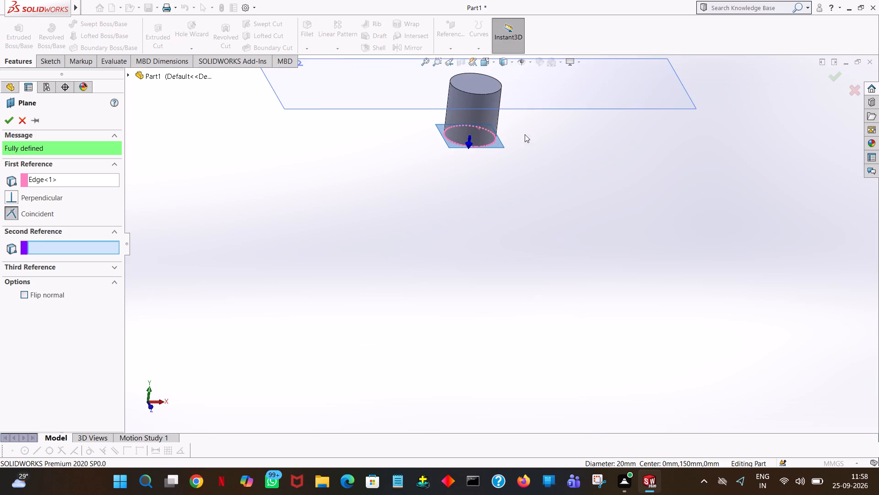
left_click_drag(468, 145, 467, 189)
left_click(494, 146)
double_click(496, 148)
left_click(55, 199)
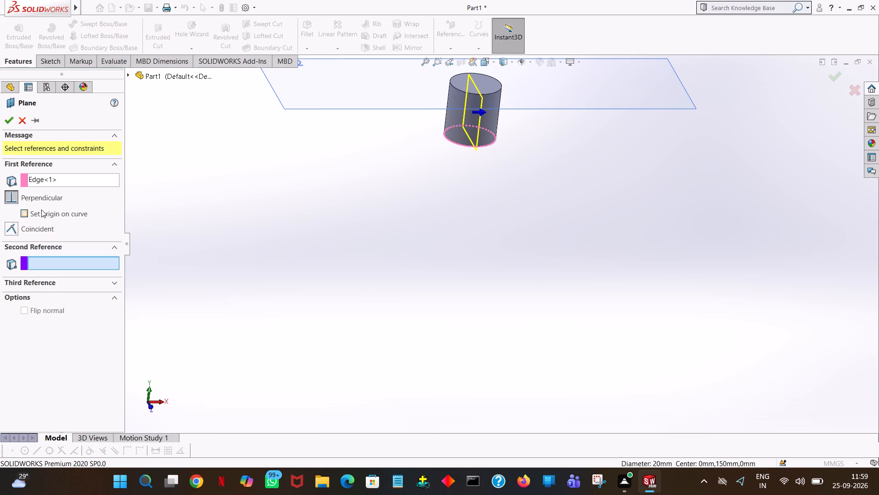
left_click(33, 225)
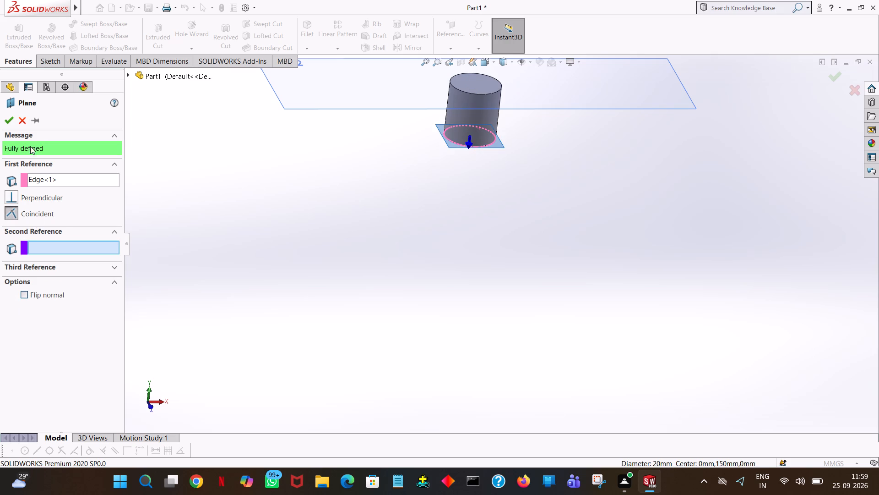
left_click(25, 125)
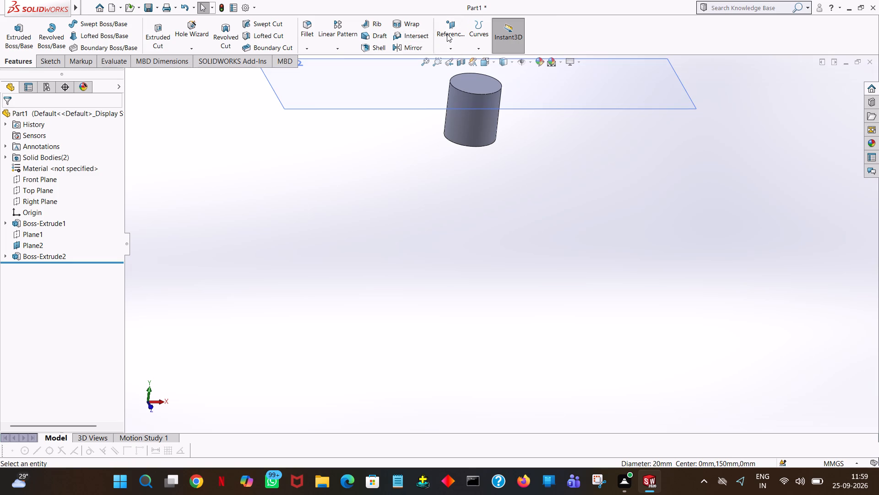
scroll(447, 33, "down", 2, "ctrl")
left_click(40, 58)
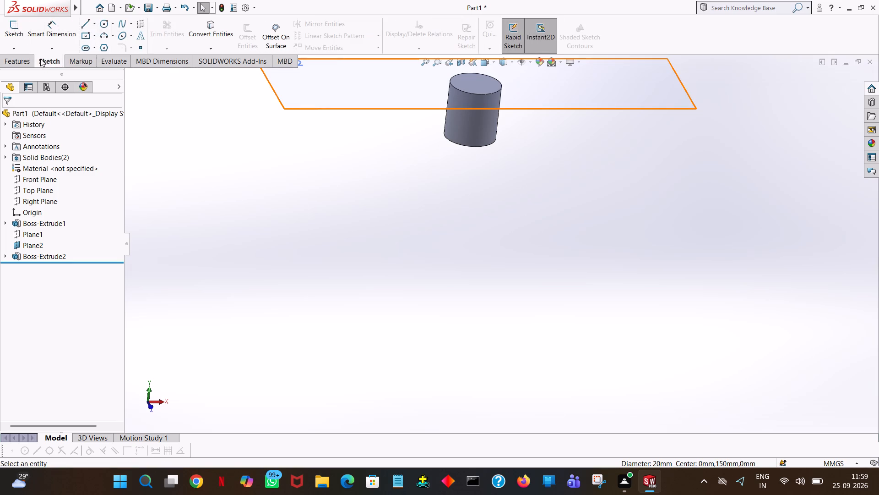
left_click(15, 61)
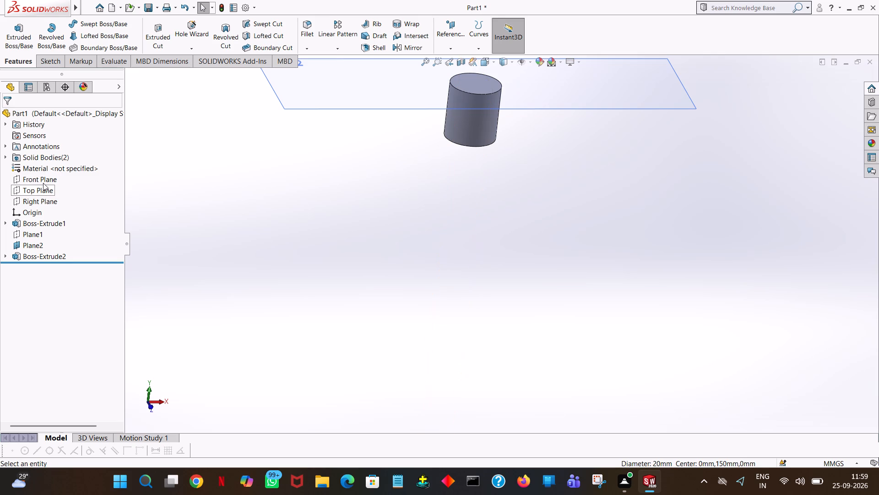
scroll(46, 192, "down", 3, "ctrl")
Create a reference plane offset 22+41 mm from the plane at the upper cylinder's top, flipped down towards the base plate.
scroll(481, 168, "up", 1, "ctrl")
scroll(608, 177, "down", 4, "ctrl")
scroll(608, 177, "up", 7, "ctrl")
middle_click_drag(548, 267, 557, 206)
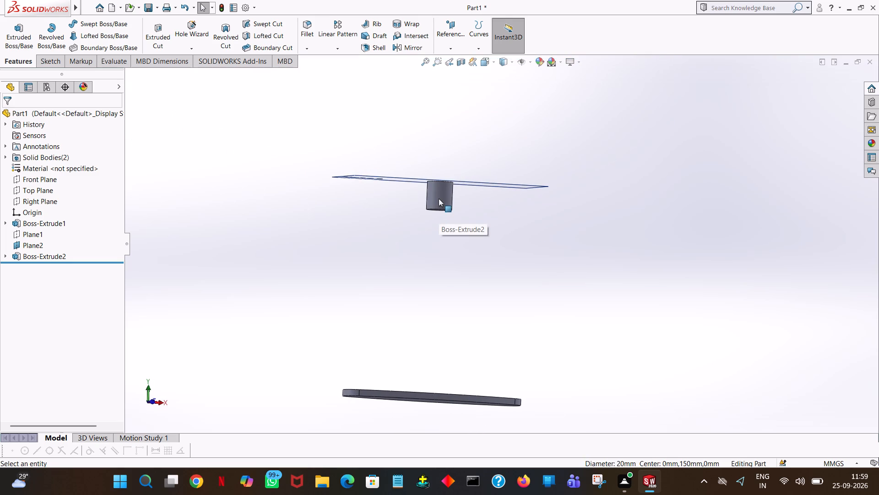
left_click(458, 51)
left_click(459, 60)
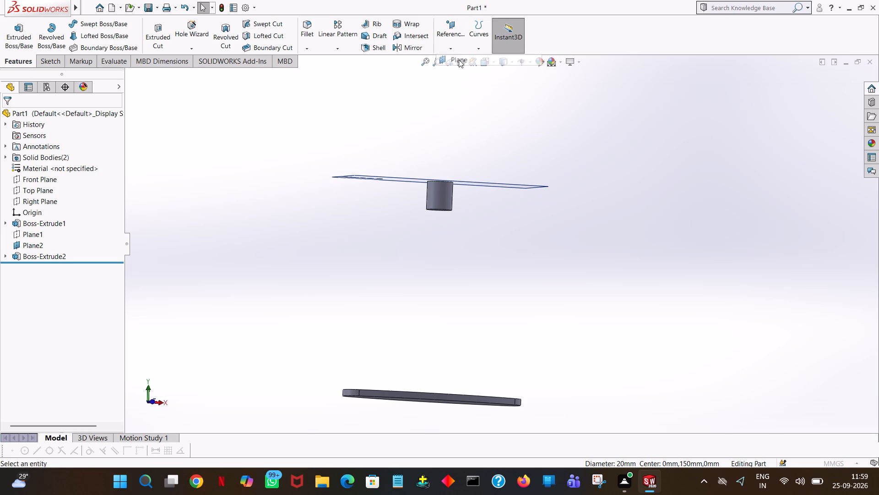
left_click(493, 181)
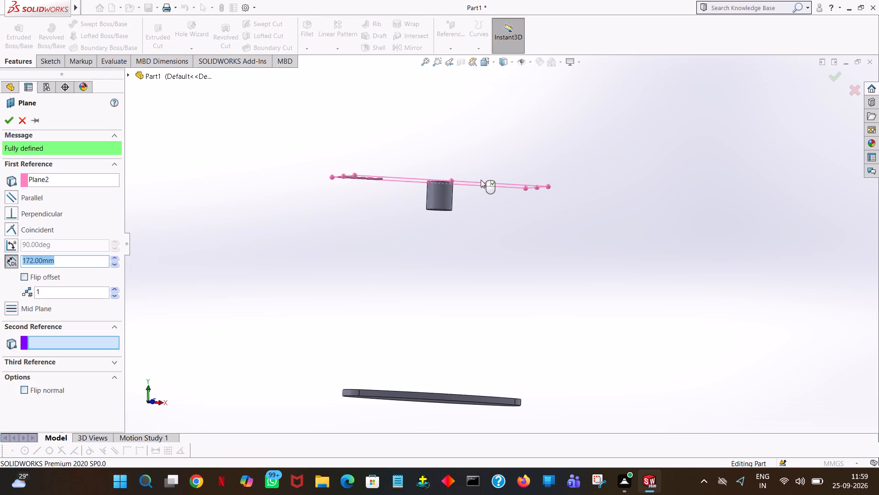
left_click(114, 257)
triple_click(114, 263)
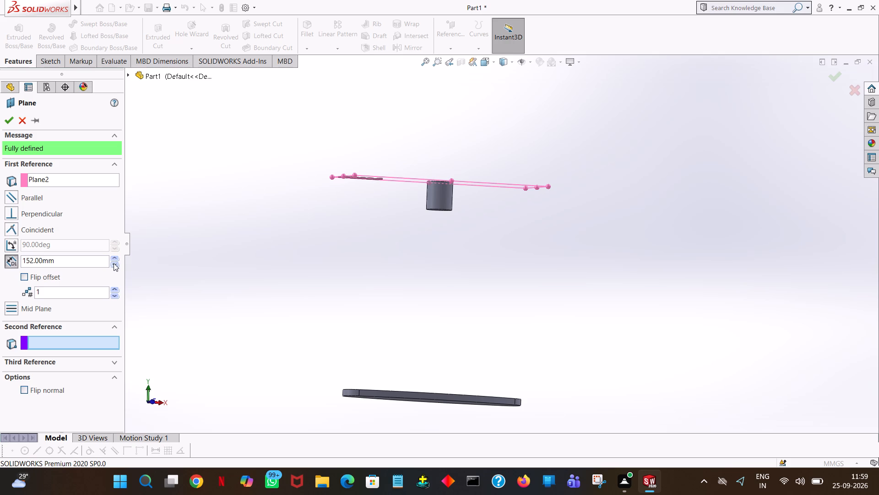
left_click(114, 263)
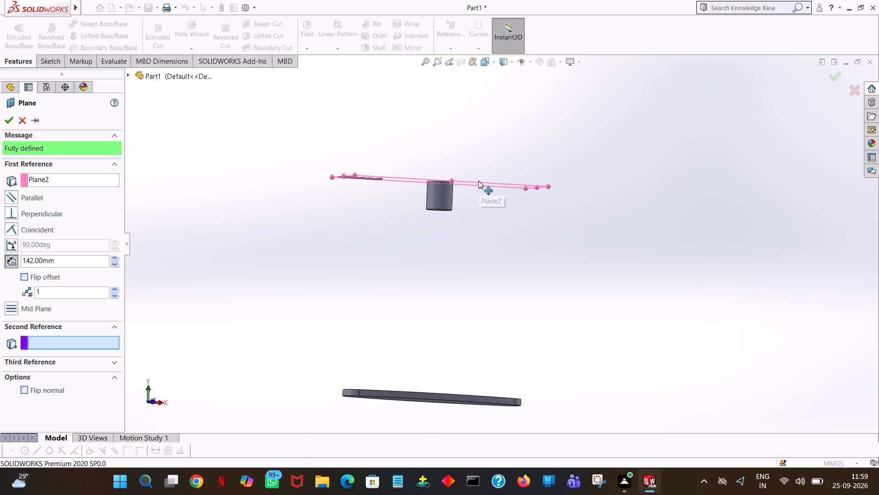
left_click(478, 181)
left_click(478, 181)
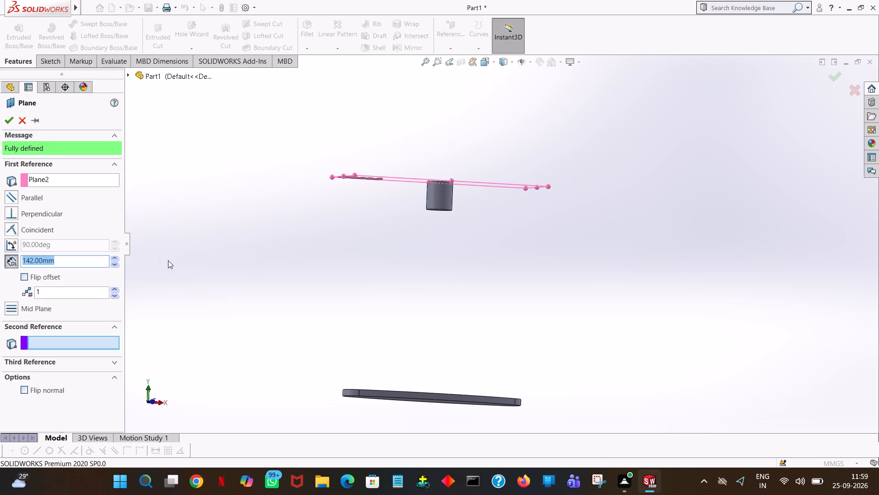
left_click(21, 275)
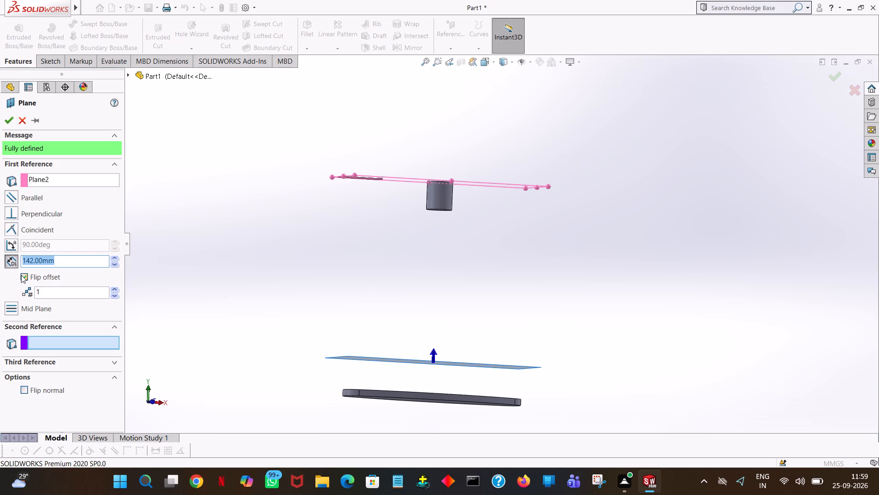
left_click(21, 275)
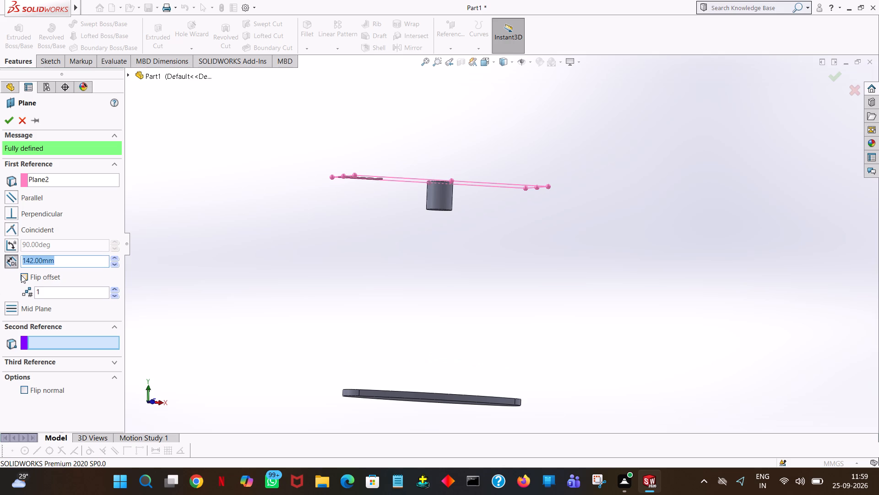
left_click(21, 275)
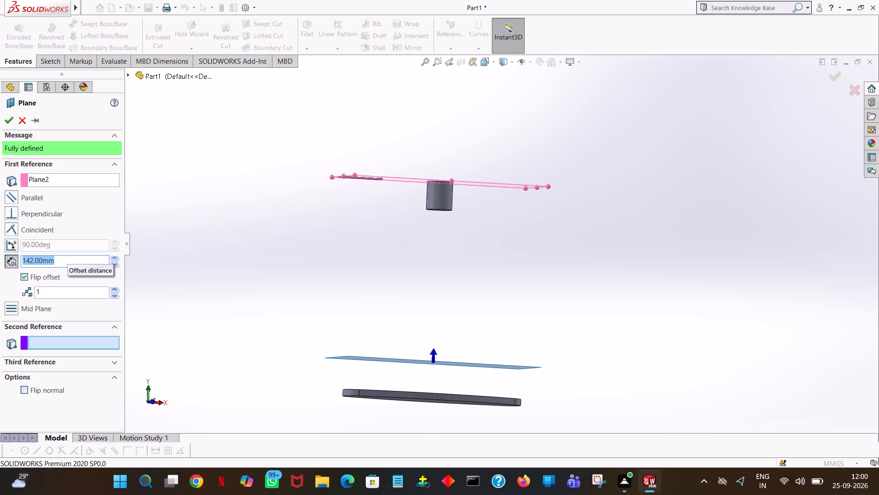
type("22+41")
key("Return")
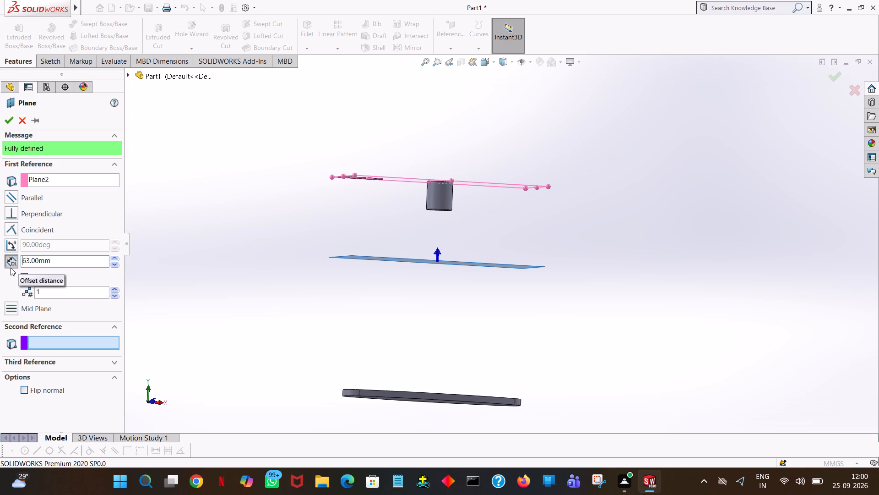
left_click(12, 122)
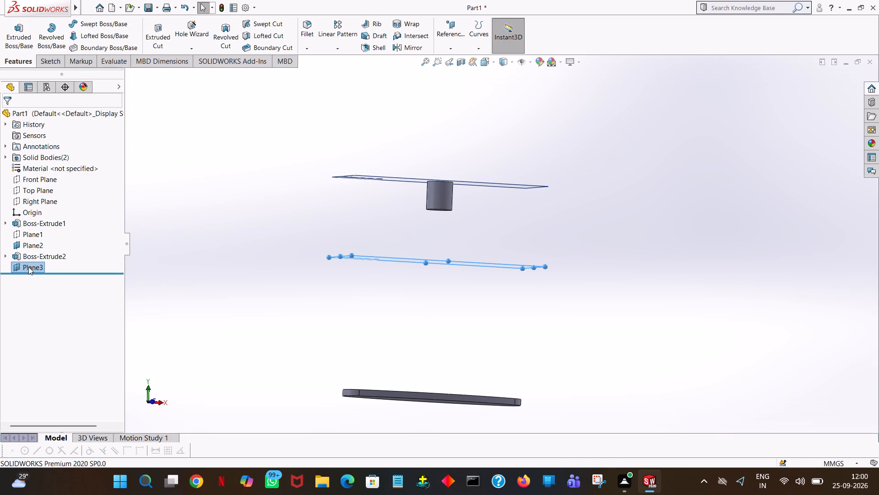
Sketch a circle with a 10 mm radius centred on the origin on the new 63 mm offset plane, viewed normal to it.
left_click(29, 267)
left_click(36, 254)
left_click(33, 262)
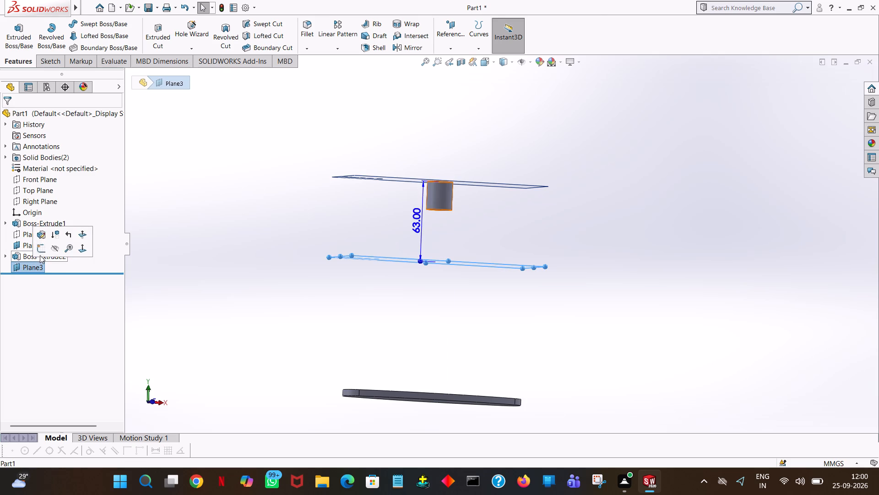
left_click(43, 250)
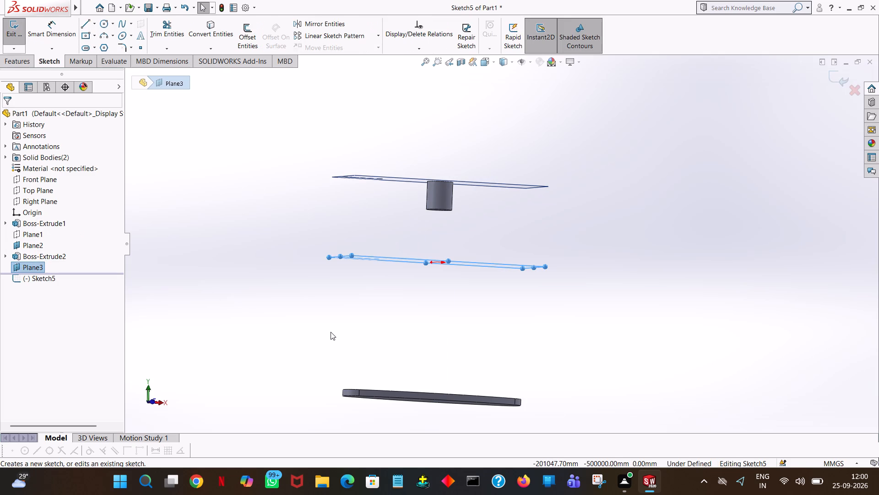
key("space")
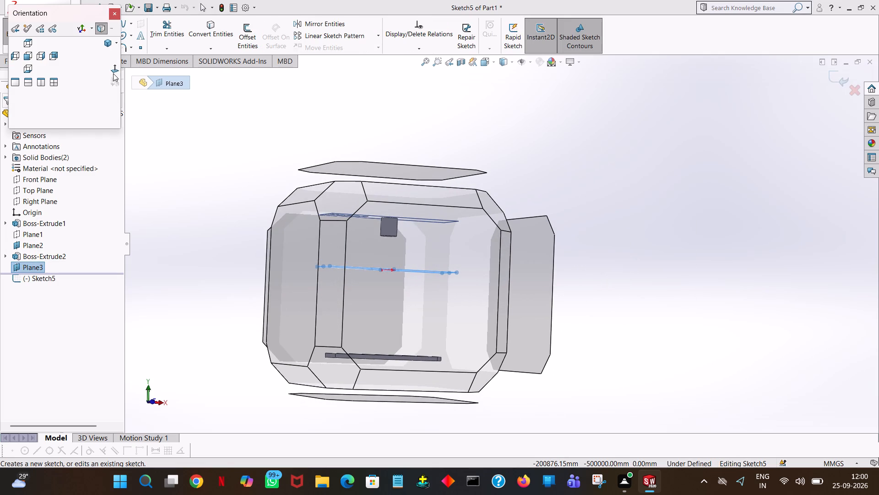
left_click(115, 71)
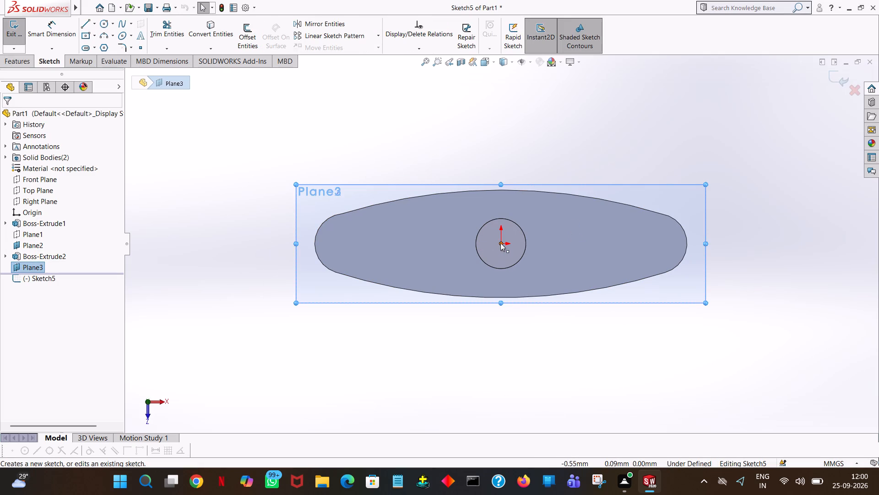
left_click(104, 25)
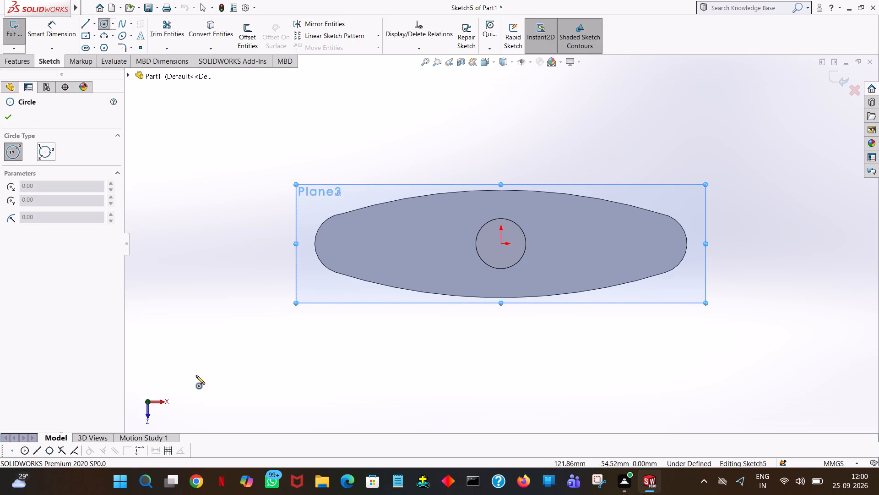
left_click(501, 244)
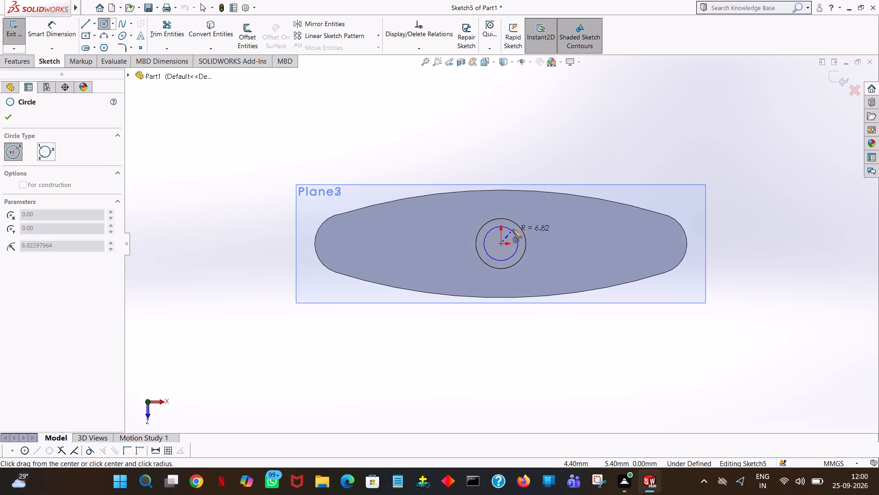
left_click(517, 221)
right_click(517, 221)
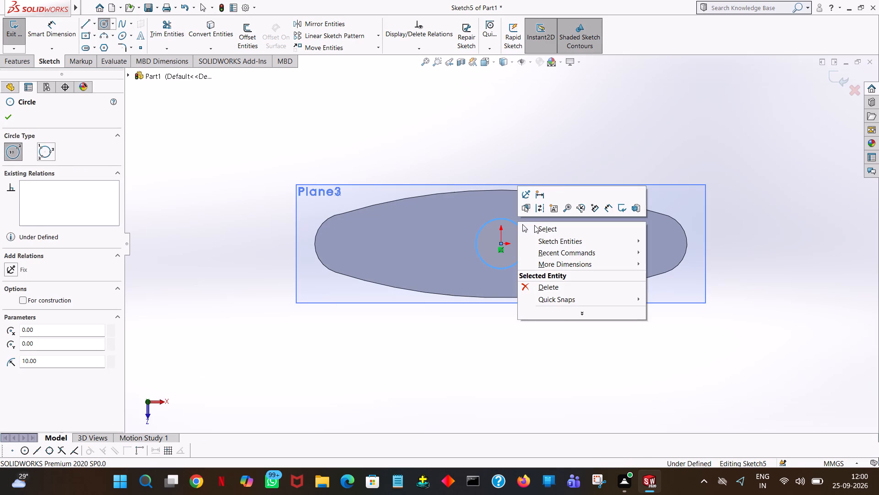
left_click(536, 226)
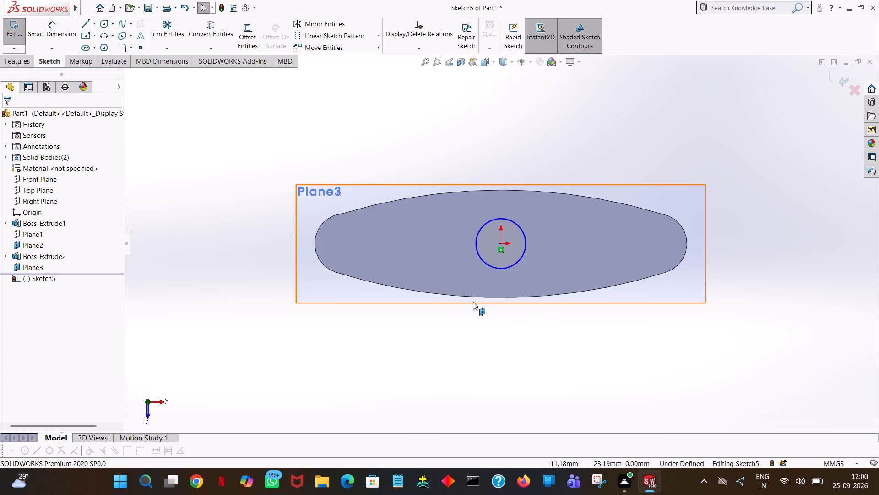
Extrude the new circle 28 mm blind in the reversed direction, down towards the base plate, with merge result on.
middle_click_drag(510, 343, 514, 200)
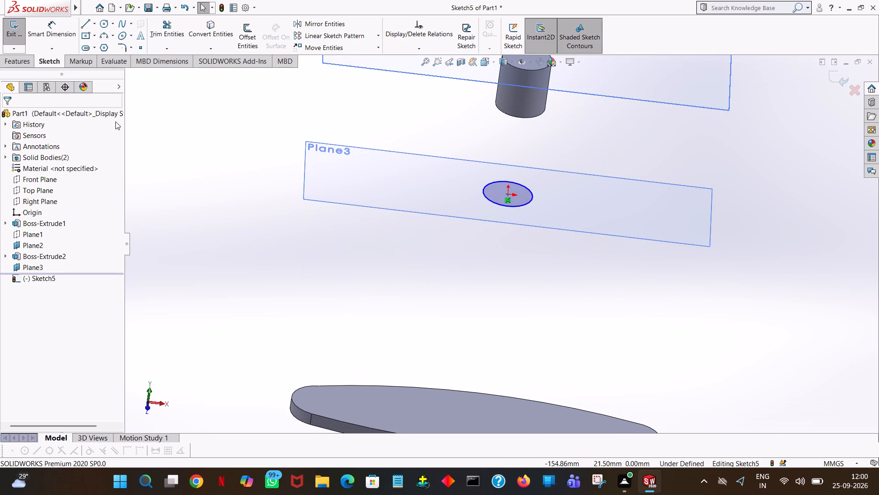
left_click(20, 59)
left_click(19, 48)
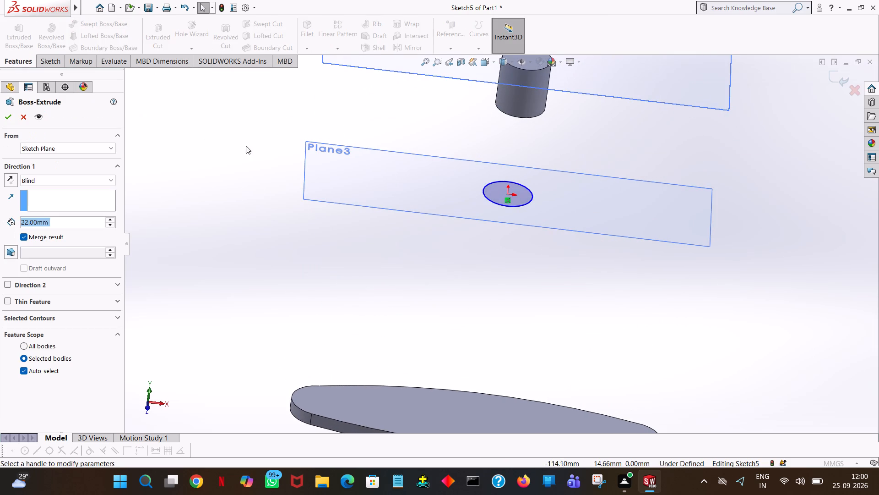
left_click(12, 182)
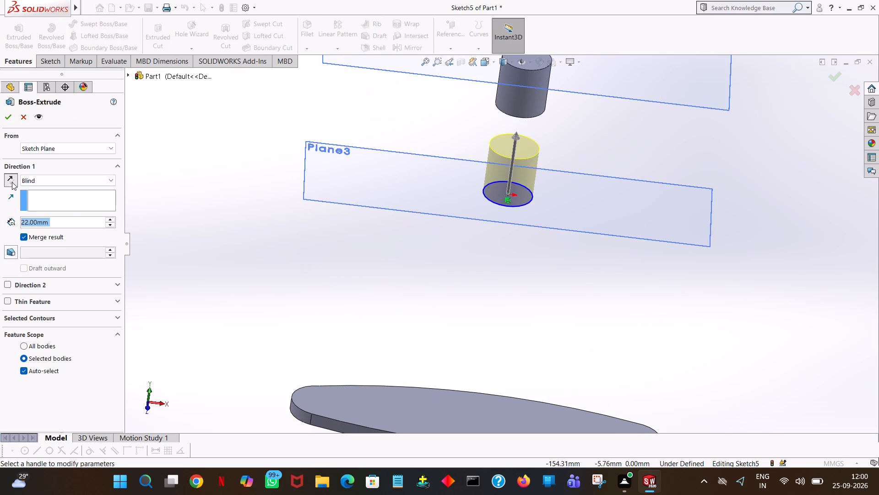
double_click(73, 220)
type("28")
key("Return")
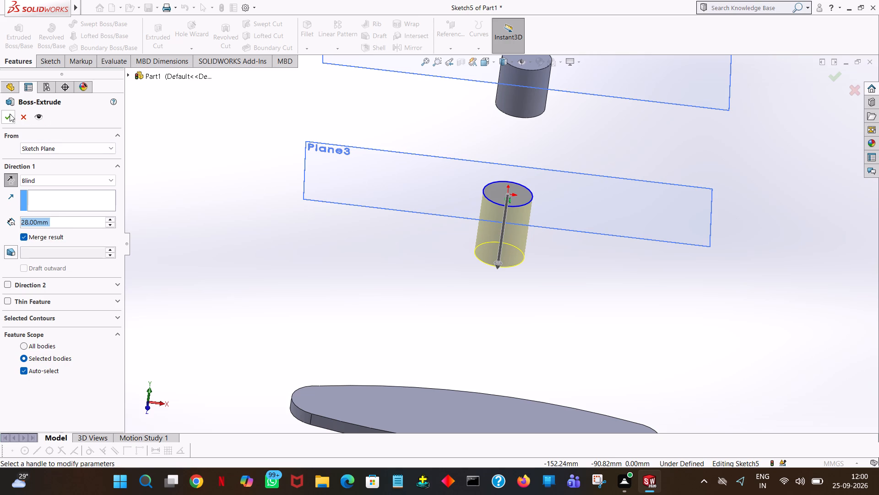
left_click(8, 114)
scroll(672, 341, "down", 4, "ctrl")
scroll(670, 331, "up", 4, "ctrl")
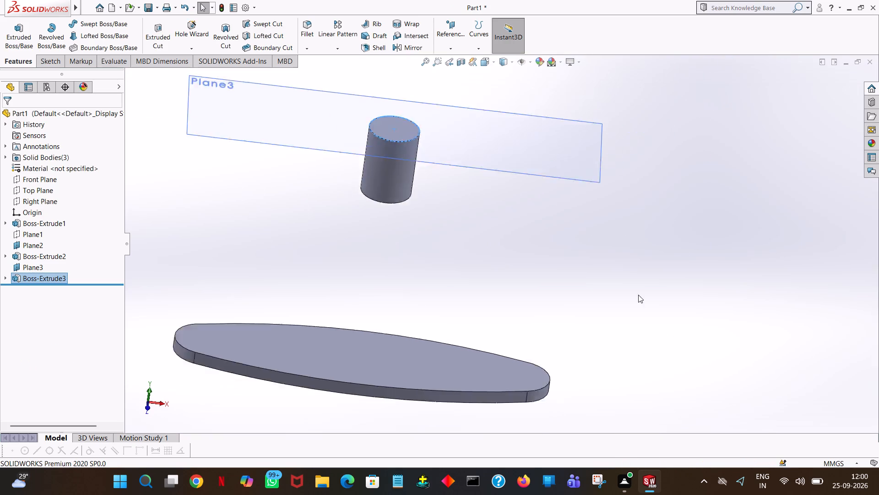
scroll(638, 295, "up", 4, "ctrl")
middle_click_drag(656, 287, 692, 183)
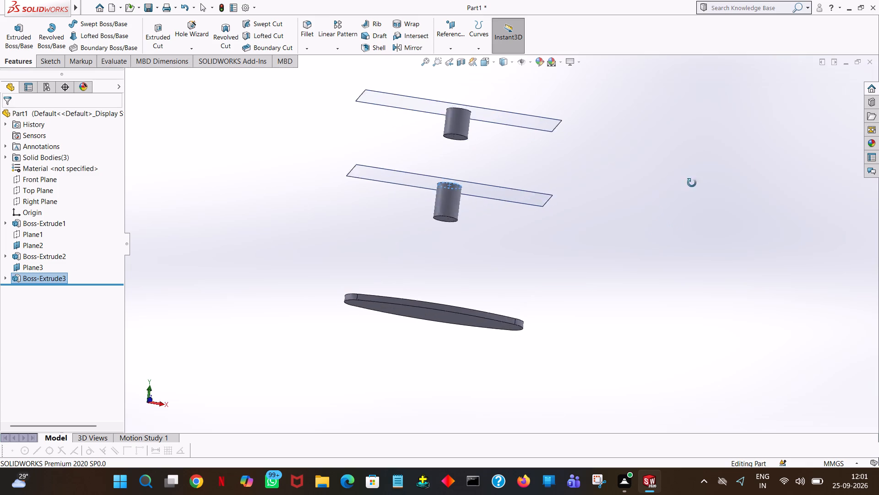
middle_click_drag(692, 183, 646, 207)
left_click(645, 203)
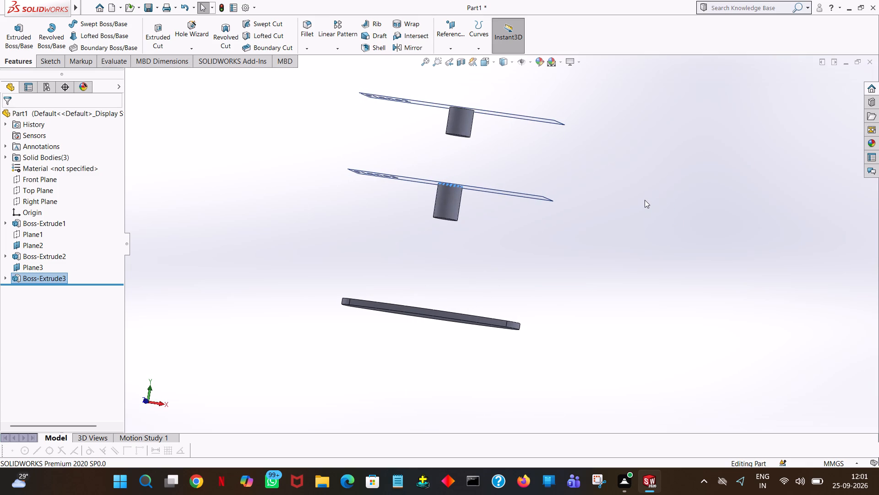
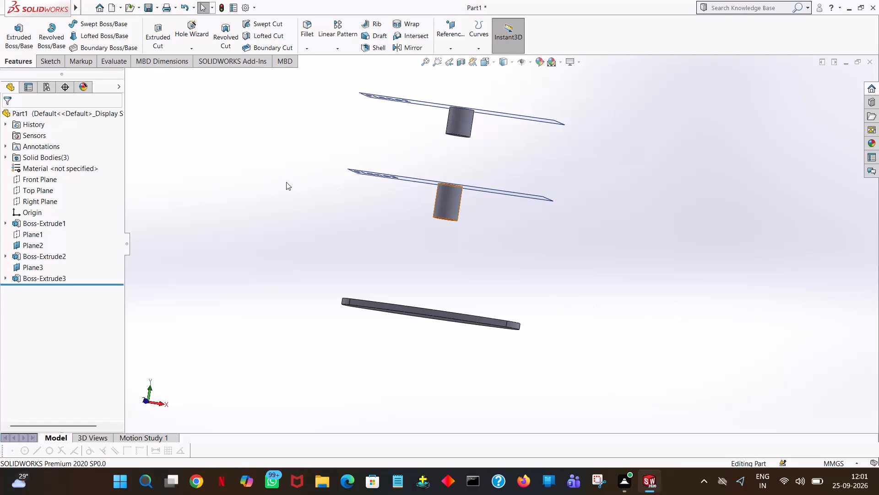
Start a new sketch on Plane1, the vertical plane through the base plate, and view it from the front.
middle_click_drag(522, 292, 542, 323)
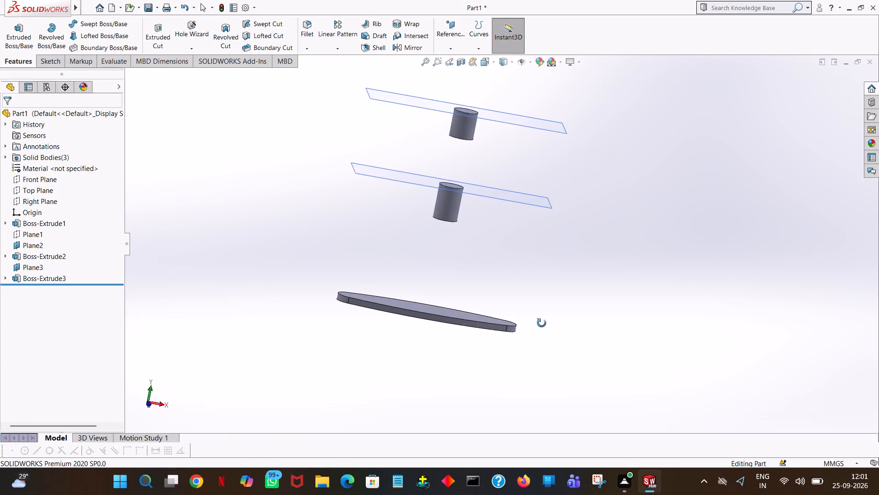
middle_click_drag(542, 323, 544, 317)
middle_click_drag(544, 316, 536, 335)
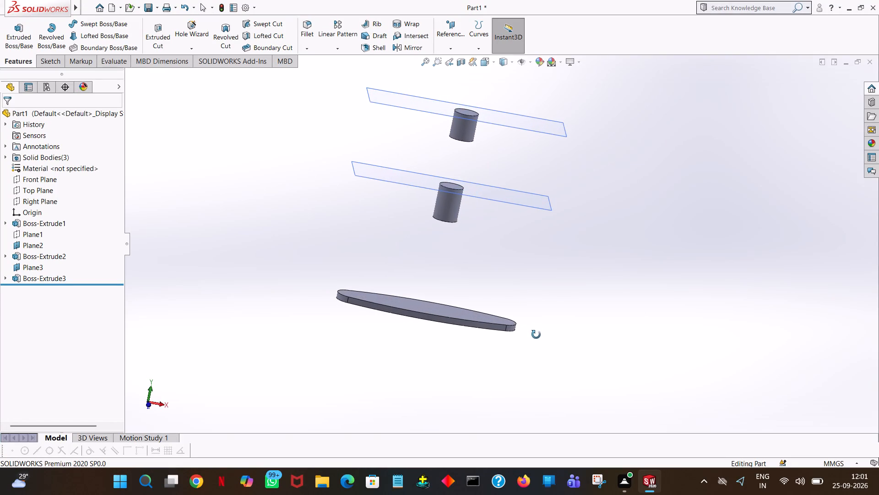
middle_click_drag(536, 335, 531, 350)
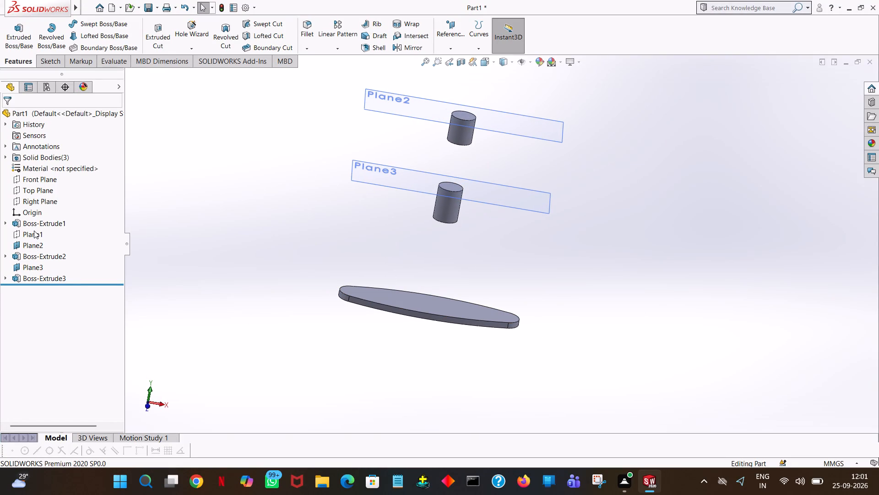
left_click(34, 231)
middle_click_drag(396, 375, 448, 378)
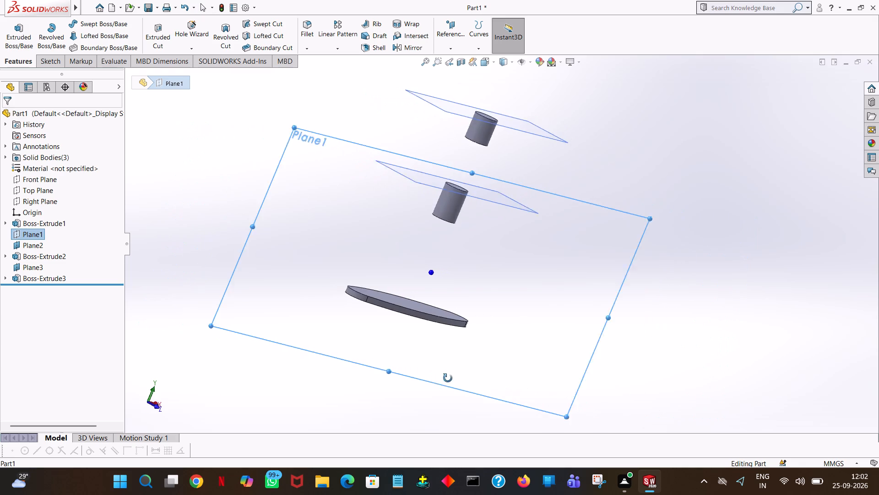
middle_click_drag(448, 378, 438, 344)
left_click(33, 237)
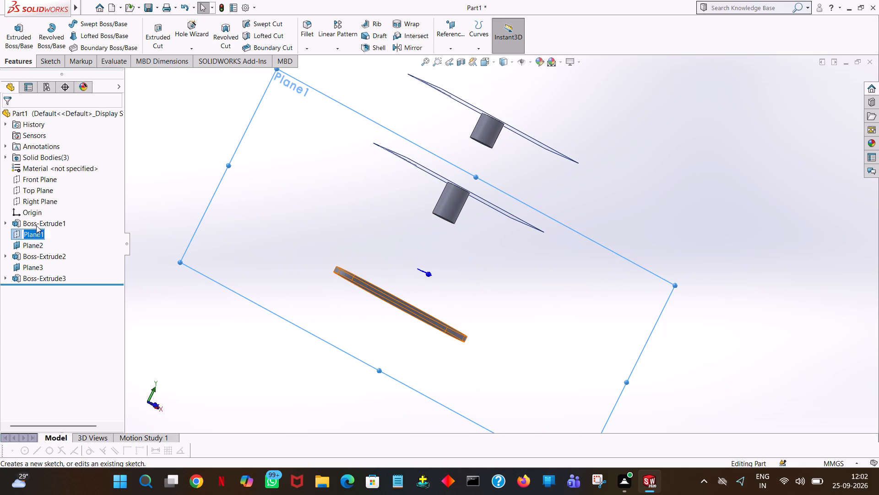
left_click(82, 243)
left_click(34, 233)
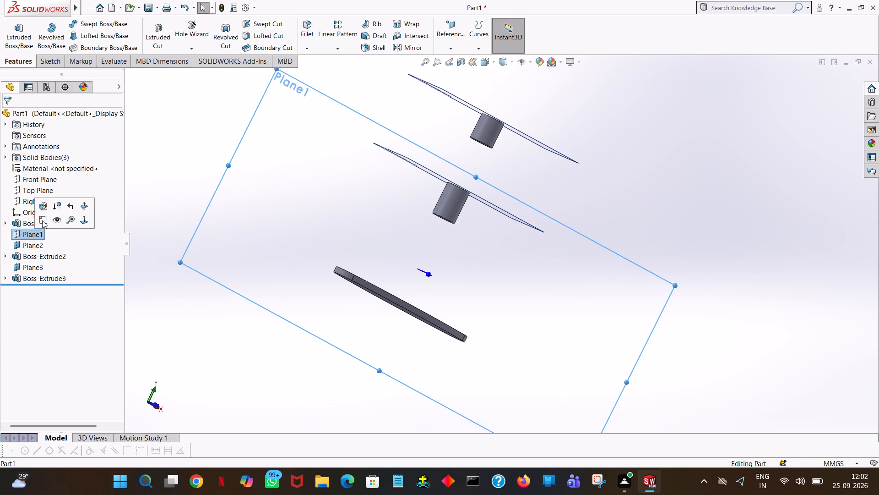
left_click(42, 220)
left_click(24, 235)
left_click(34, 235)
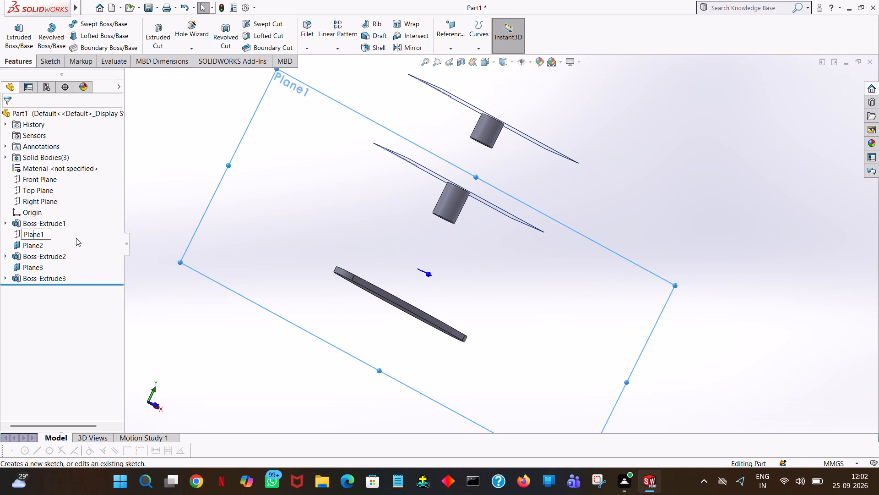
left_click(76, 238)
left_click(30, 233)
left_click(78, 246)
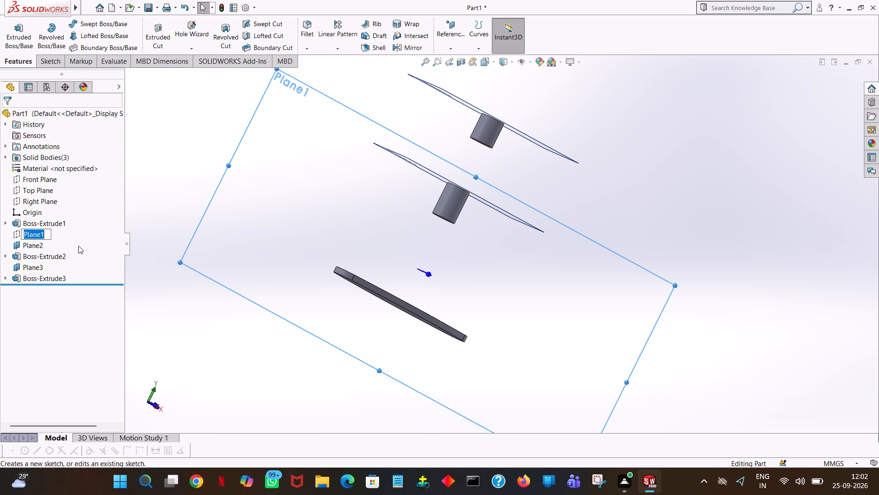
left_click(27, 235)
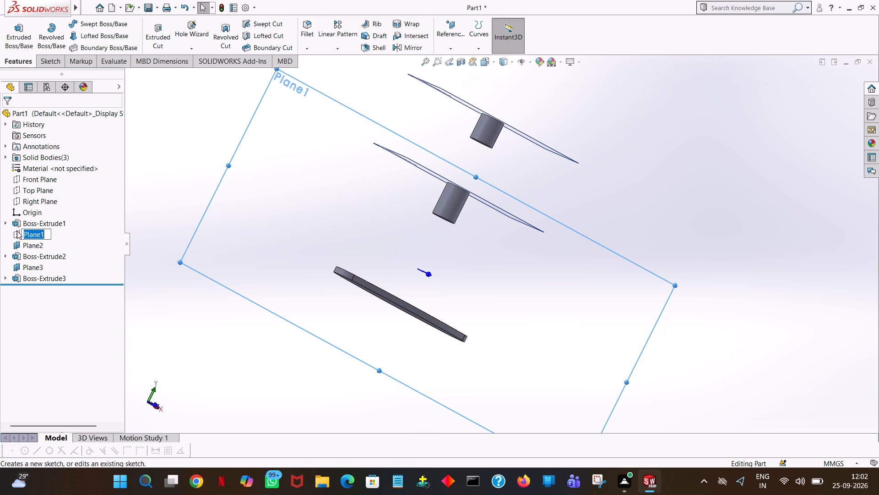
left_click(17, 231)
left_click(27, 222)
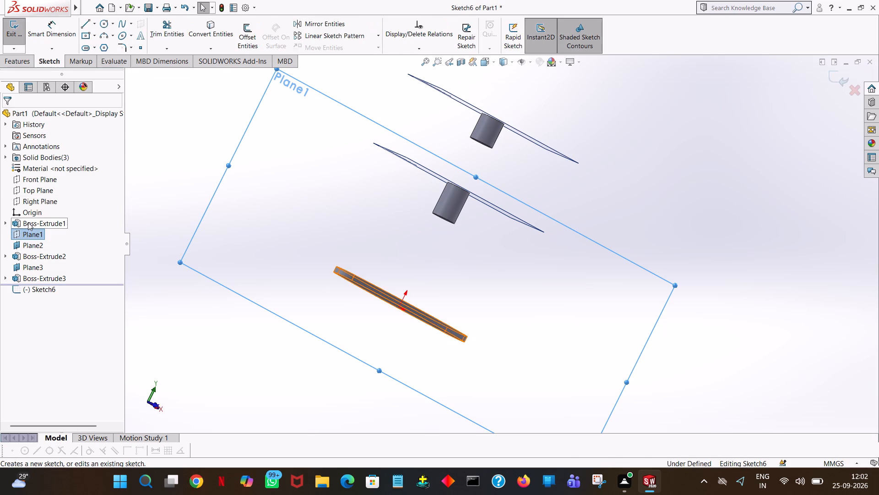
key("space")
left_click(113, 70)
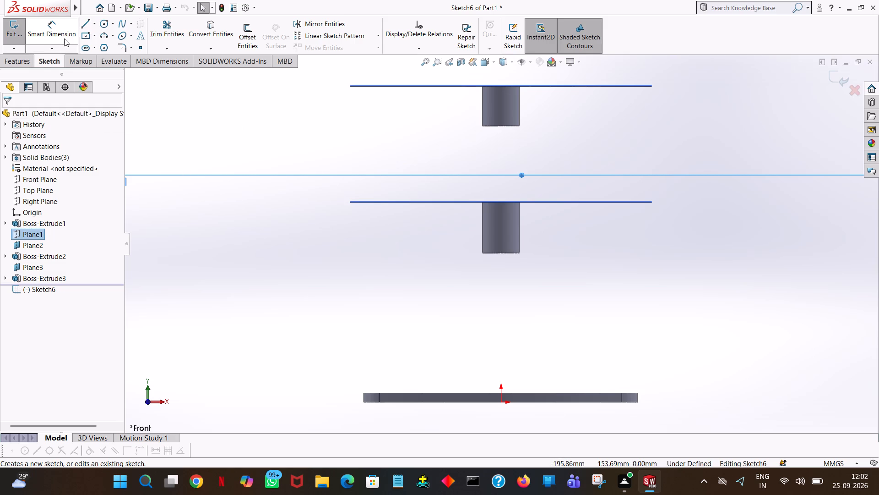
Sketch a 74 mm vertical line up from the origin and a 74 mm horizontal line from its top end towards negative X.
left_click(87, 24)
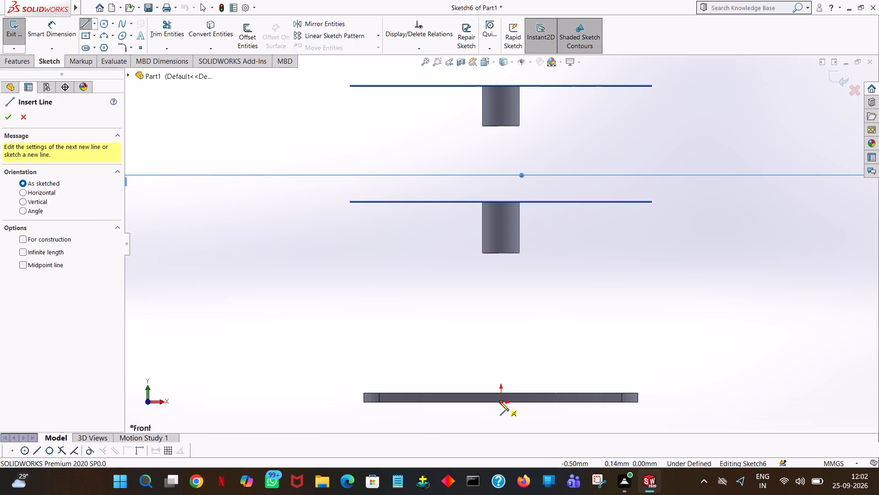
left_click(500, 402)
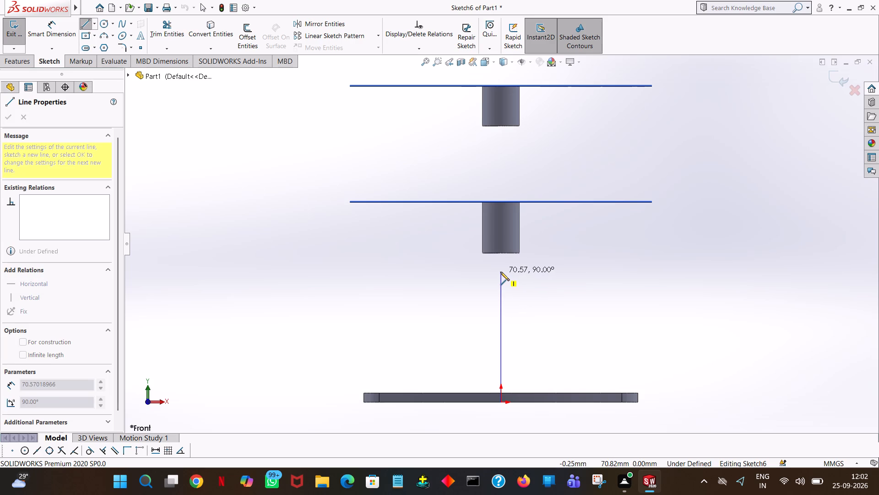
left_click(500, 272)
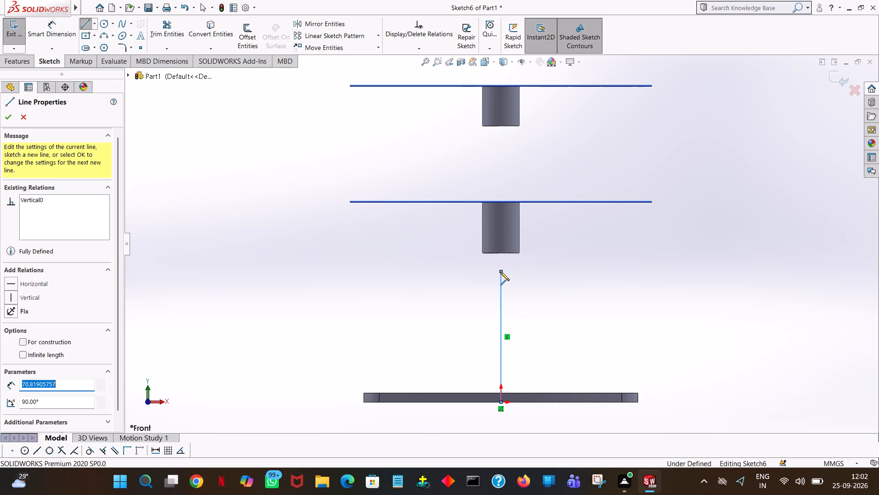
type("74")
key("Return")
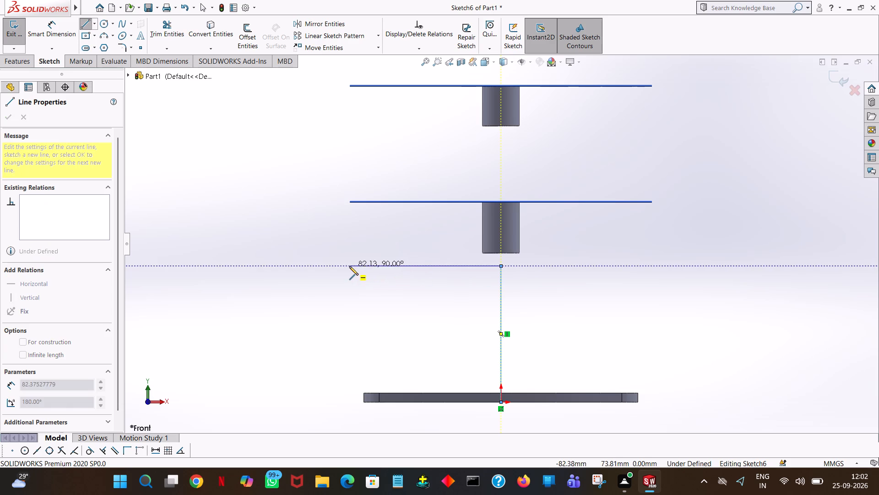
left_click(349, 266)
type("74")
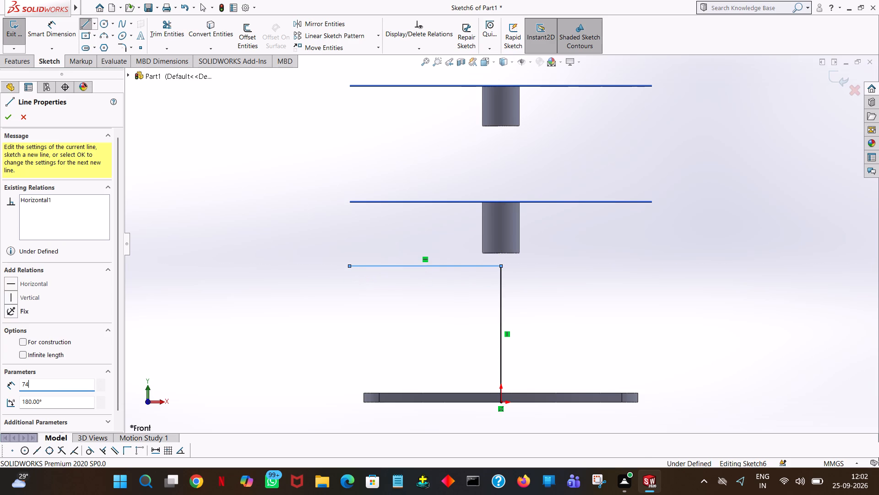
key("Return")
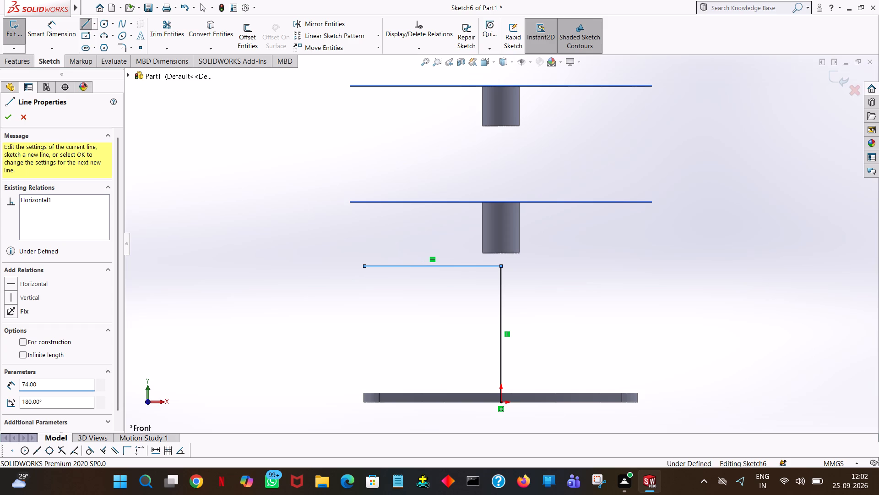
right_click(349, 266)
left_click(362, 270)
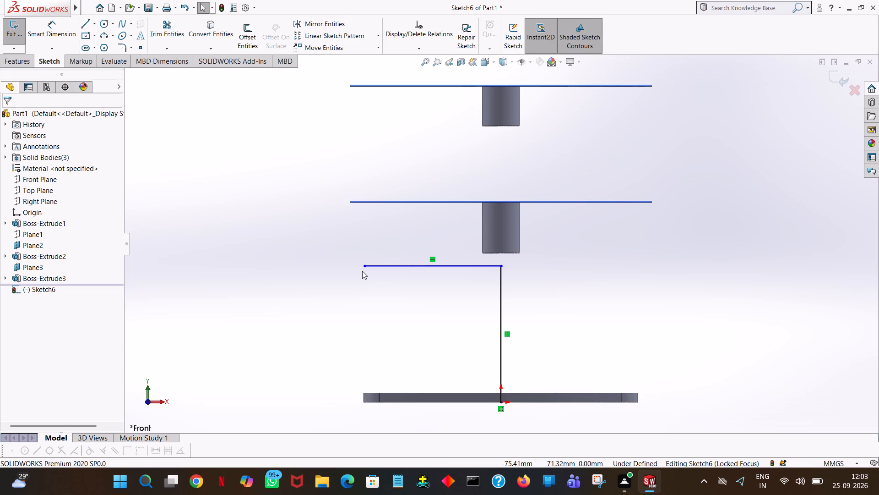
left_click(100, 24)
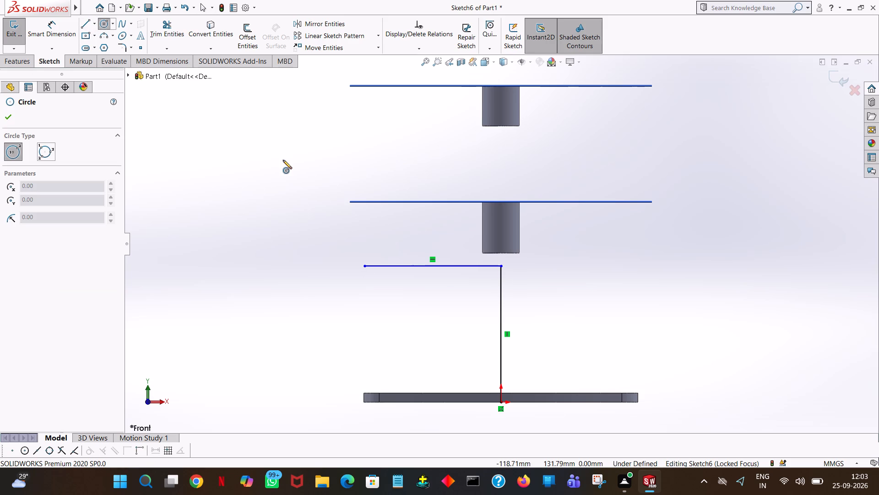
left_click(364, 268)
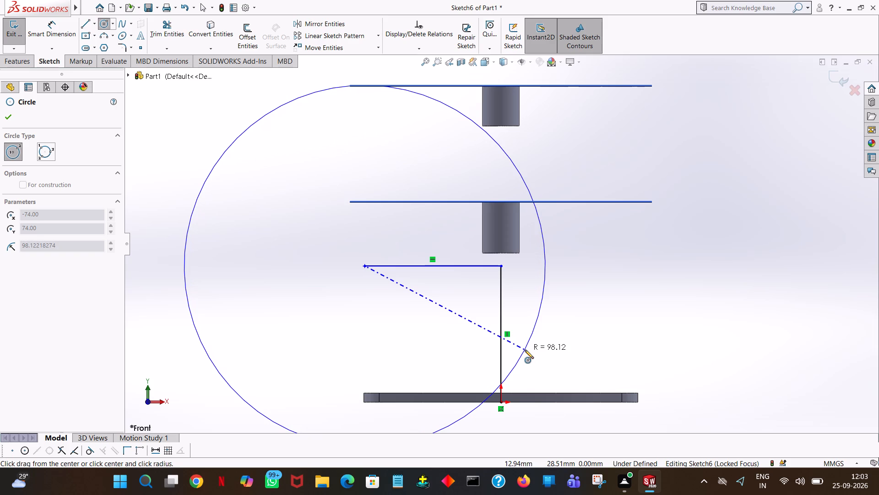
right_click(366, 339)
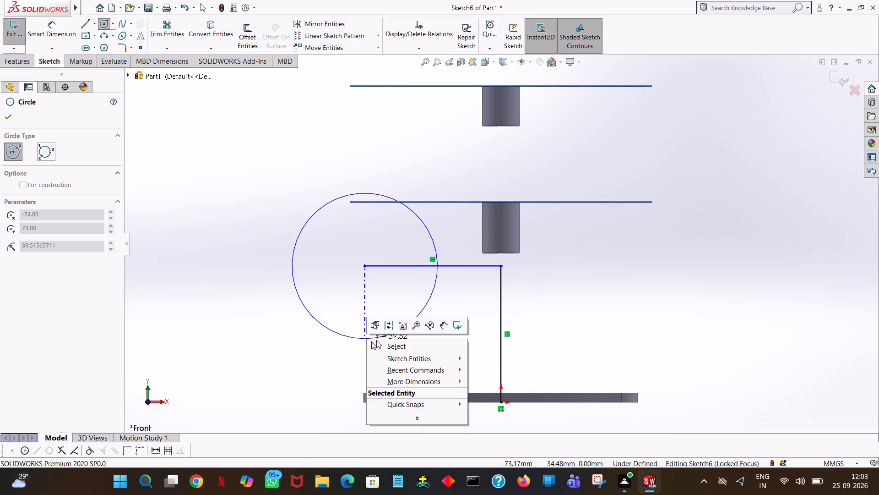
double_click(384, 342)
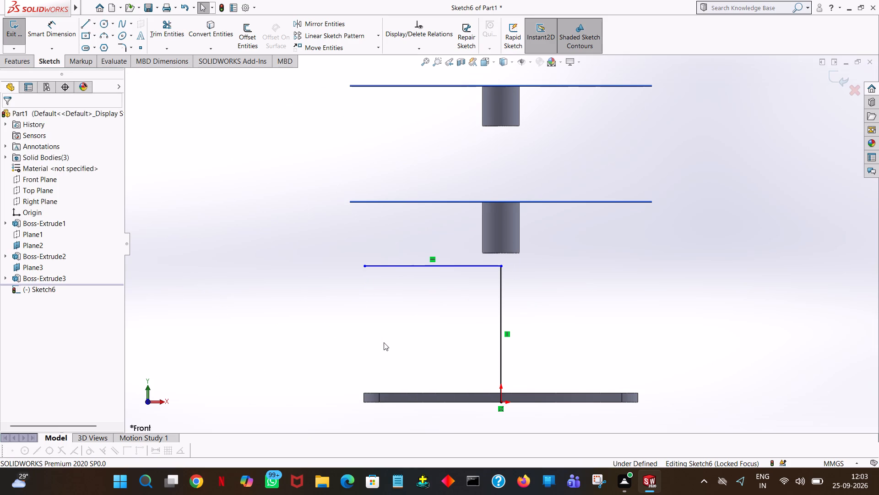
Set the horizontal line's length to 98 mm.
left_click(405, 267)
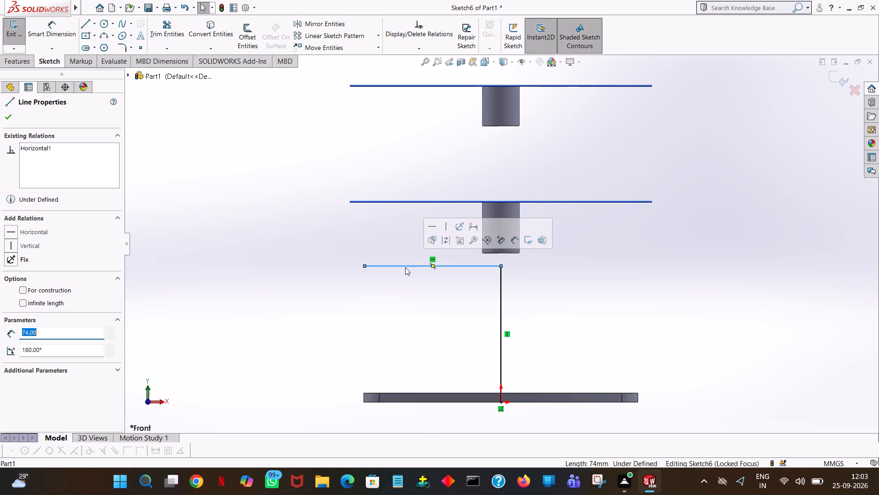
type("98")
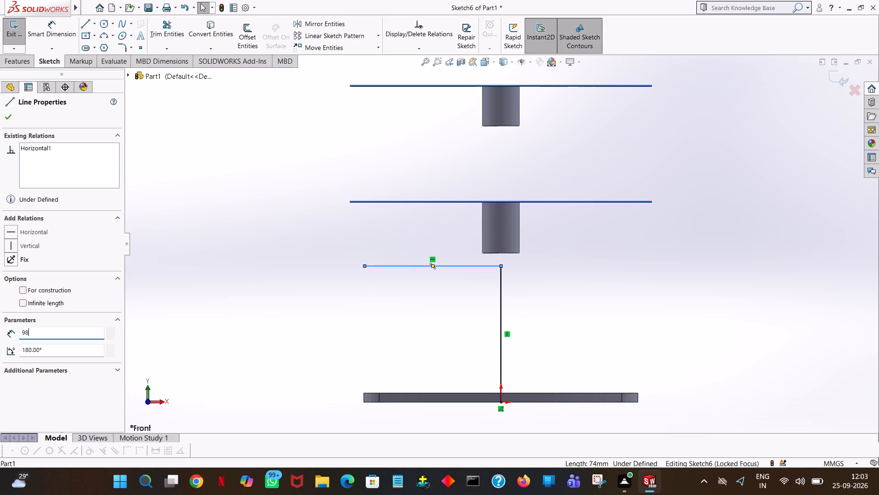
key("Return")
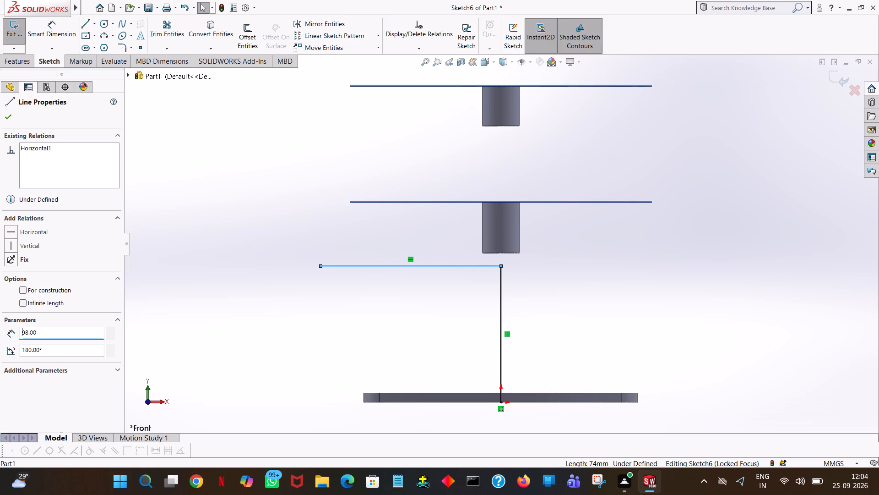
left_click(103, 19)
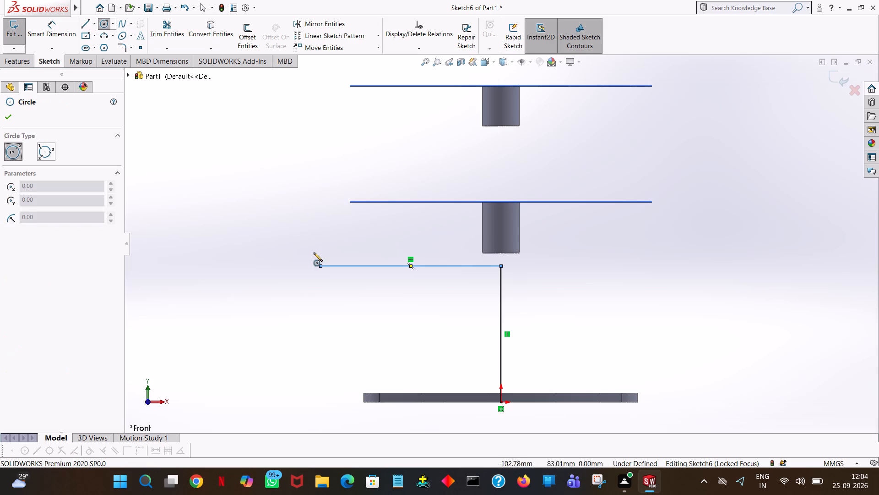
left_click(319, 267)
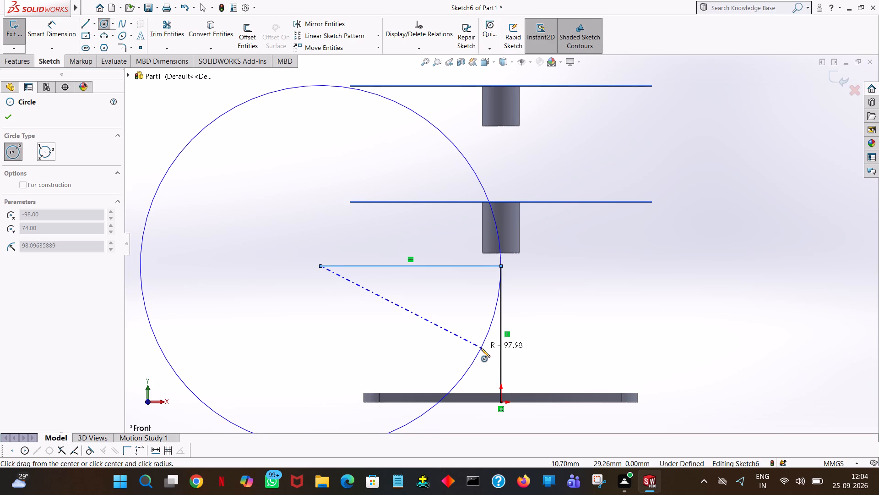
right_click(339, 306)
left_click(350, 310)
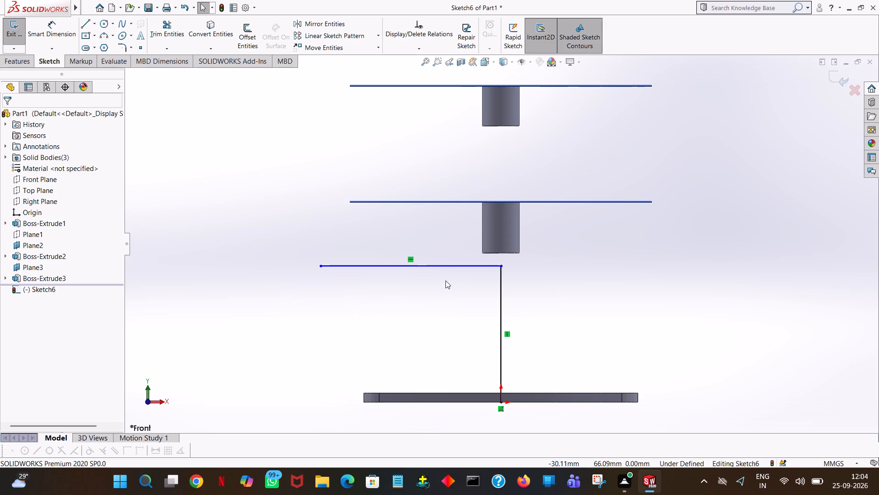
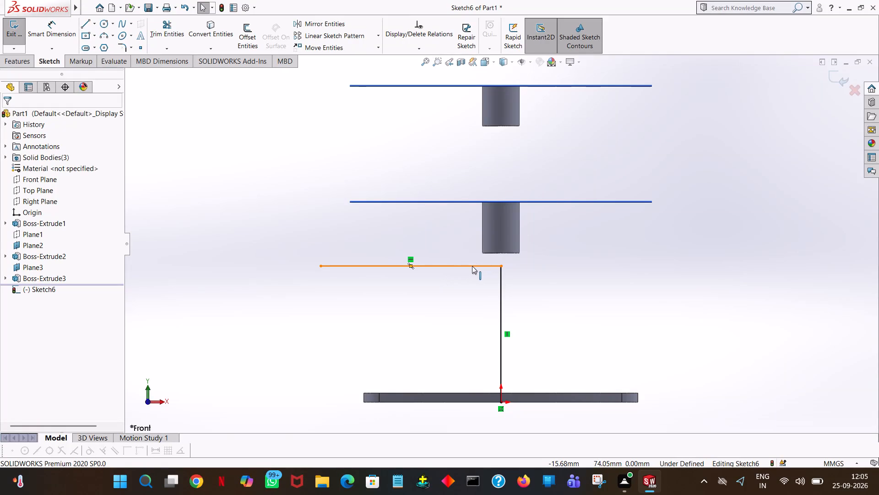
Sketch a 10 mm horizontal line along the base plate's top edge, starting near its negative X end and running towards the centre.
left_click(80, 23)
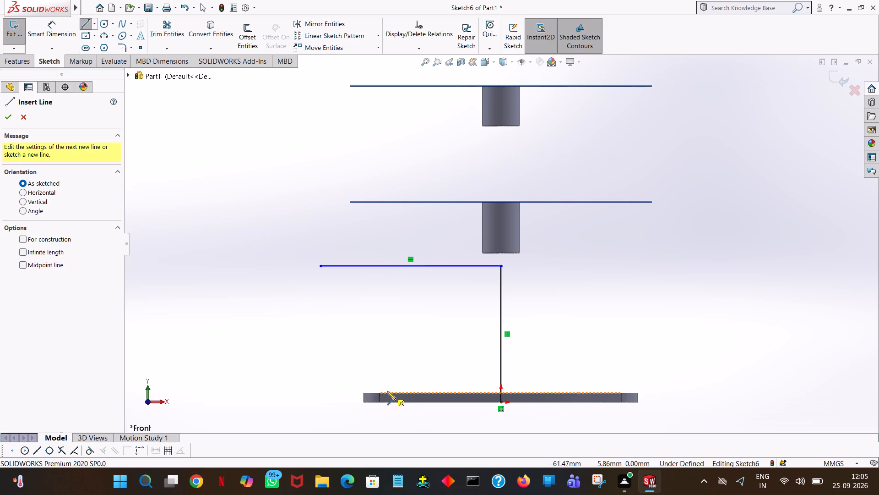
middle_click_drag(391, 374, 391, 427)
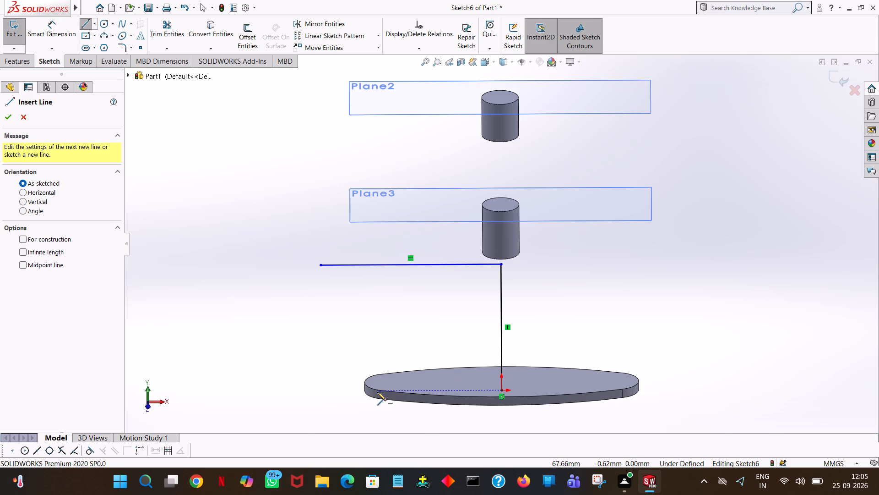
key("space")
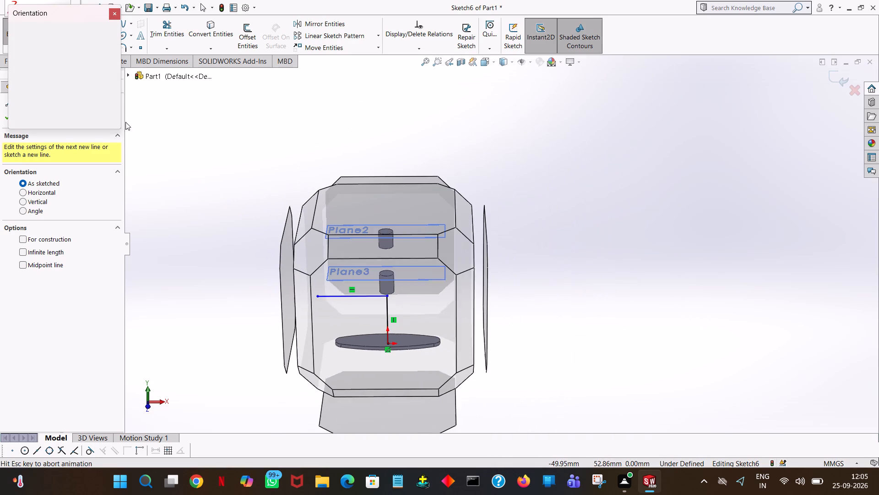
left_click(114, 67)
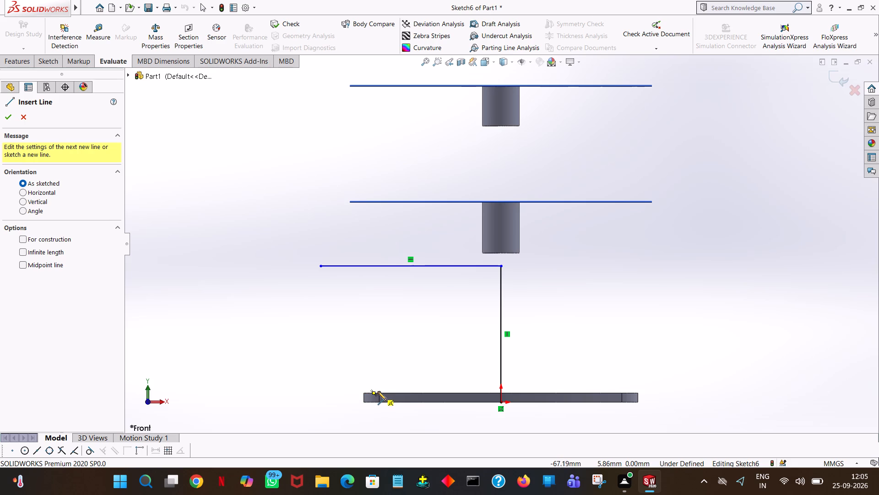
left_click(379, 391)
left_click(413, 390)
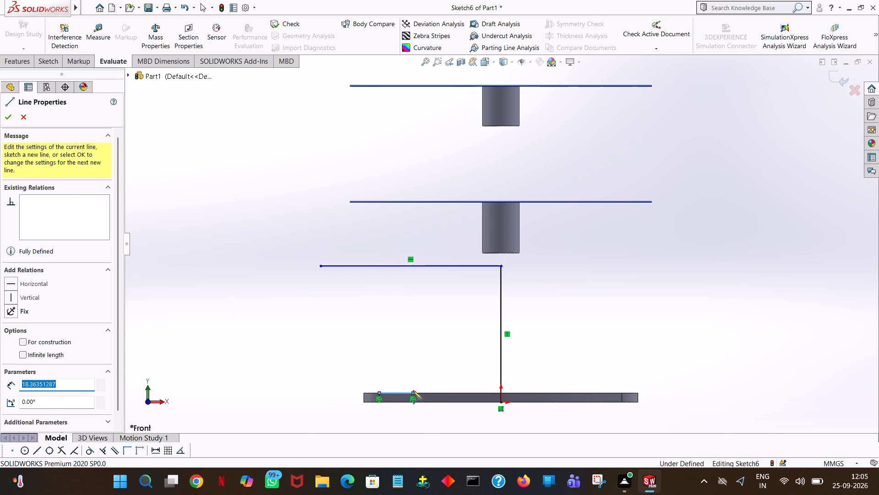
type("10")
key("Return")
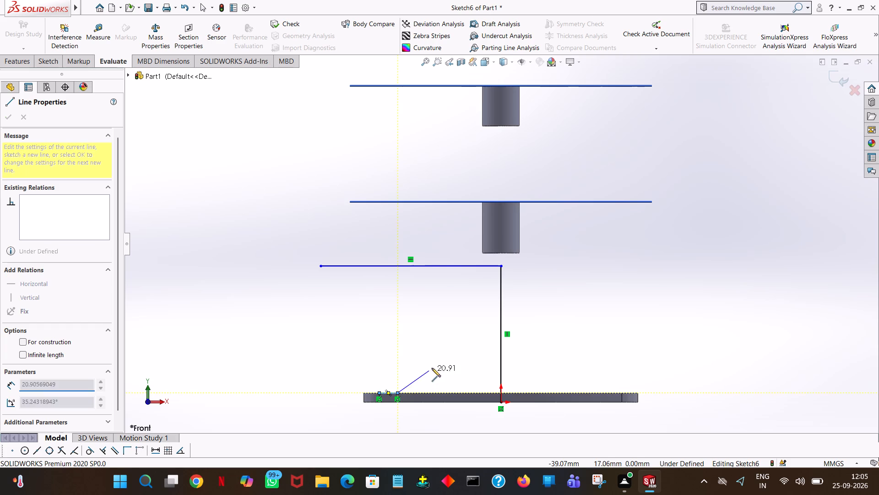
right_click(436, 345)
left_click(450, 349)
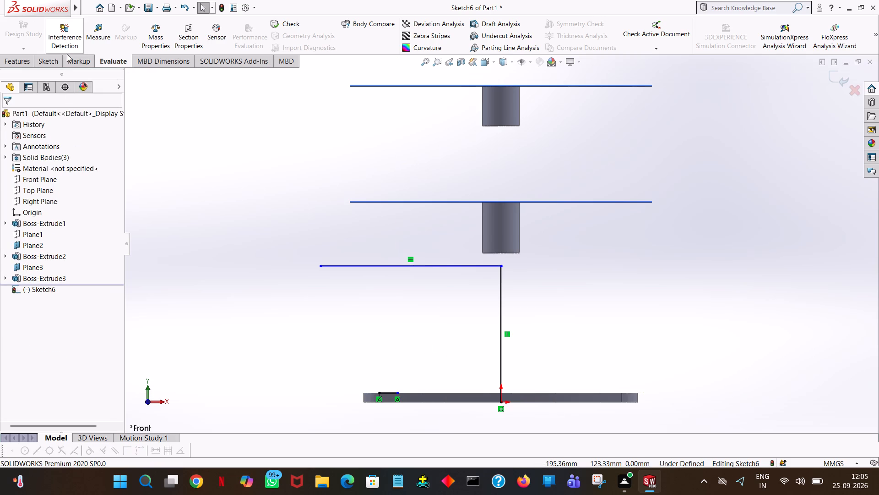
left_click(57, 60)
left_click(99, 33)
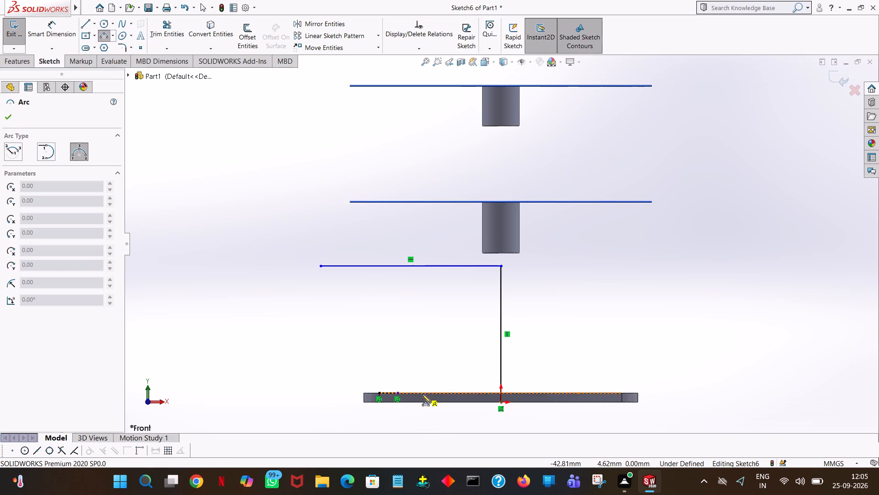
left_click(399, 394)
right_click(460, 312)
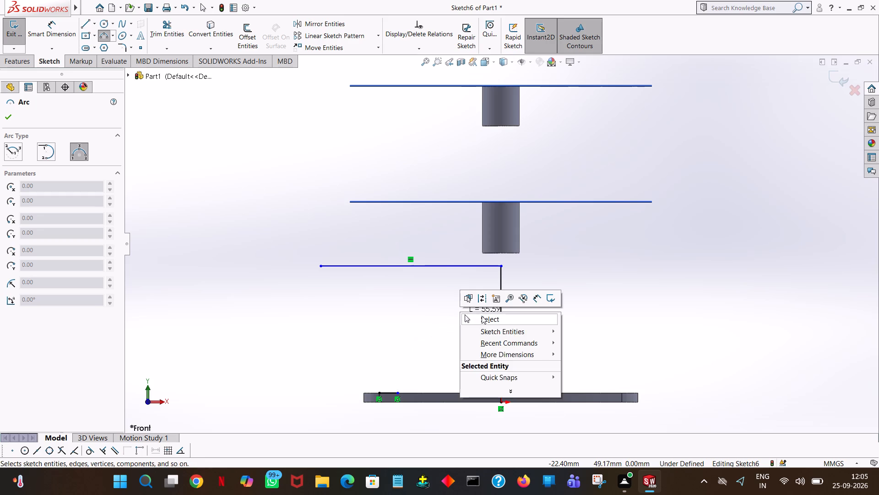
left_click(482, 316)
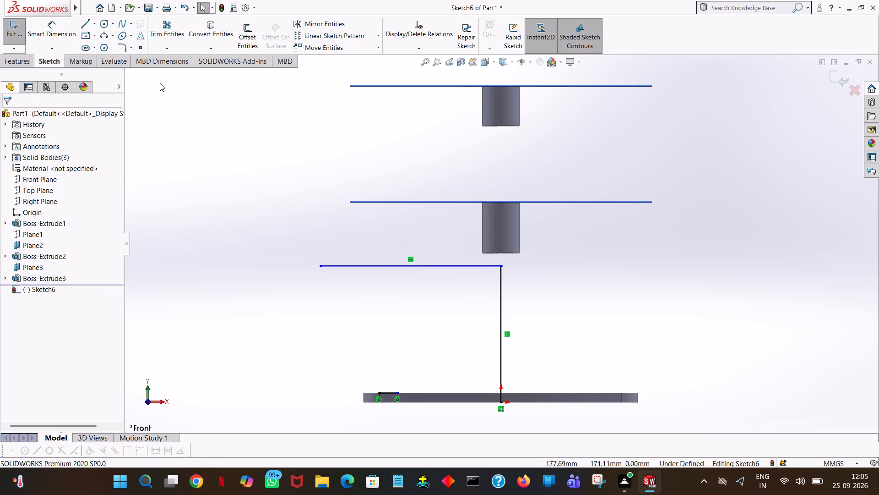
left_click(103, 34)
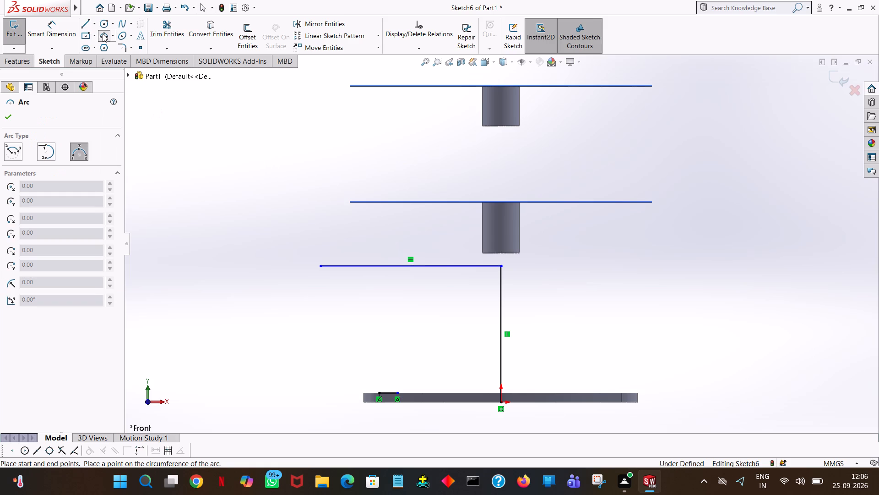
Sketch a 7 mm vertical line down from the lower cylinder's bottom corner on the negative X side, continued by a 3 mm horizontal line towards negative X.
left_click(87, 23)
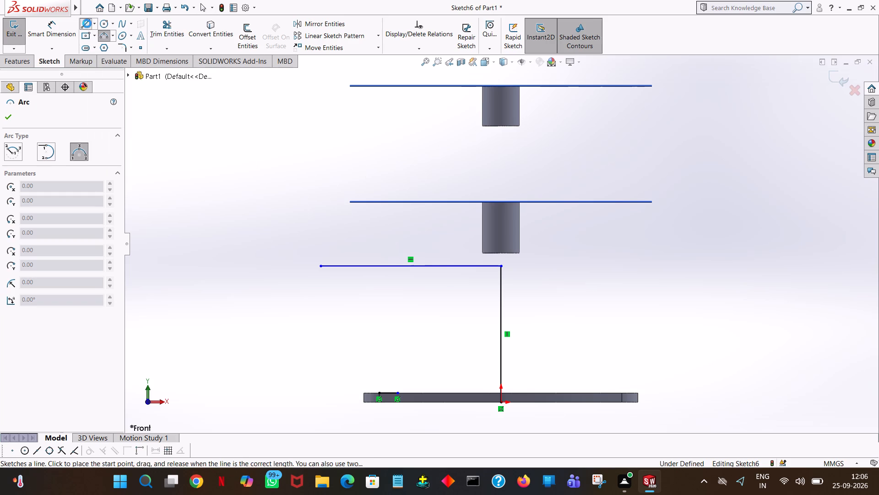
left_click(482, 254)
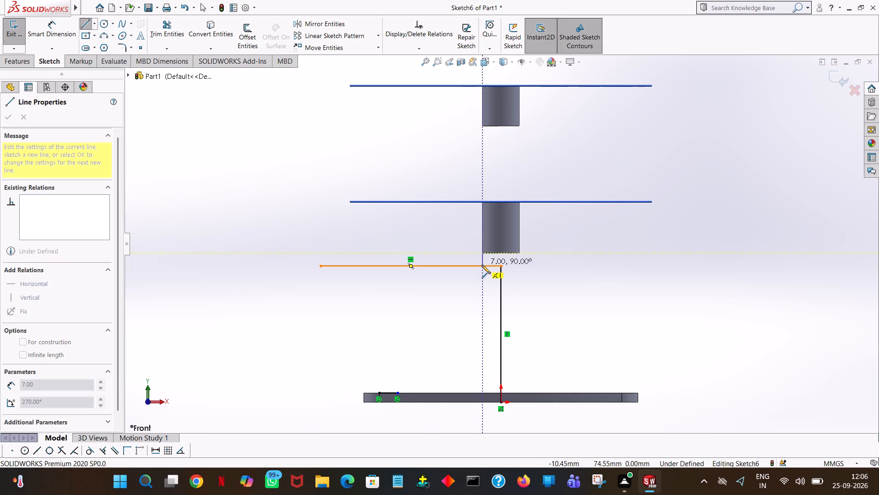
left_click(482, 265)
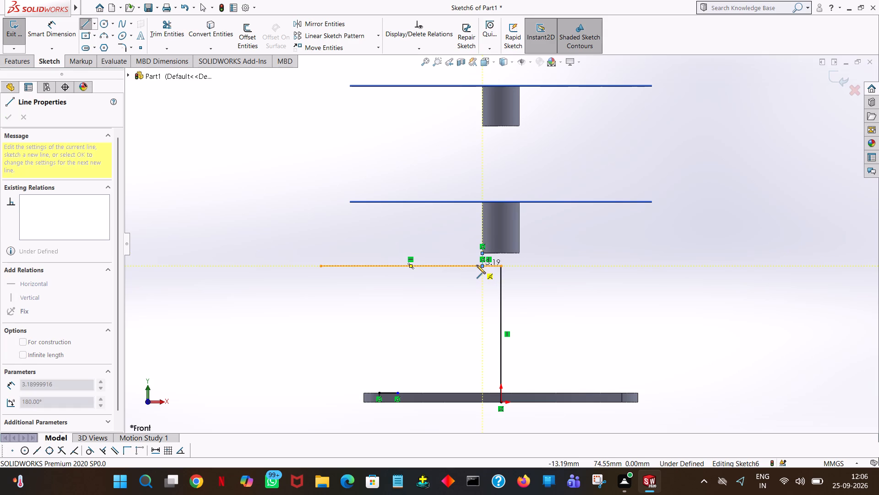
left_click(477, 265)
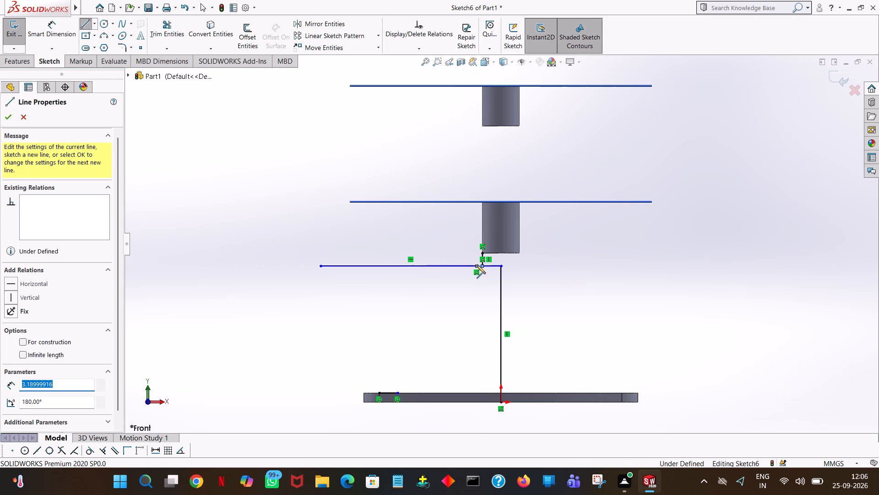
key("2")
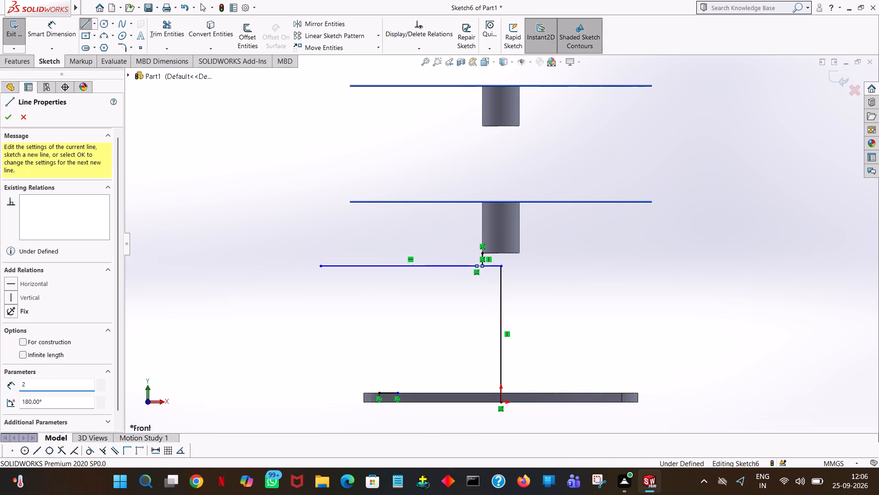
key("BackSpace")
key("3")
key("Return")
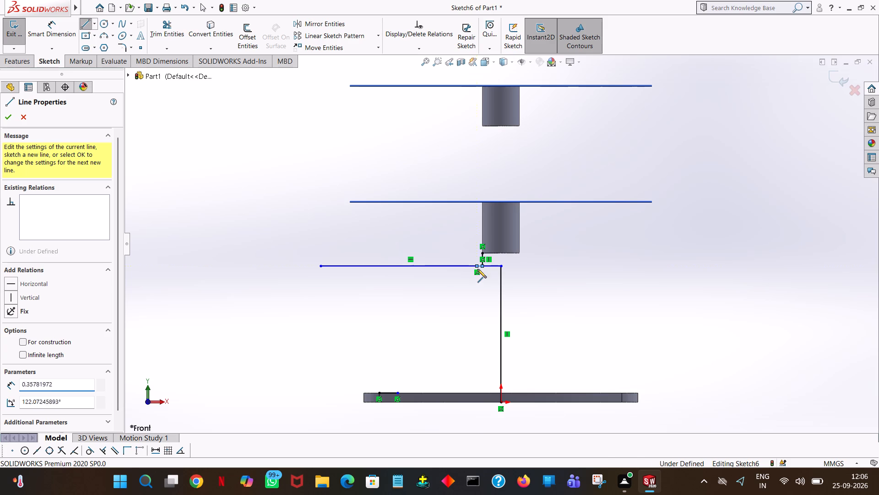
right_click(447, 311)
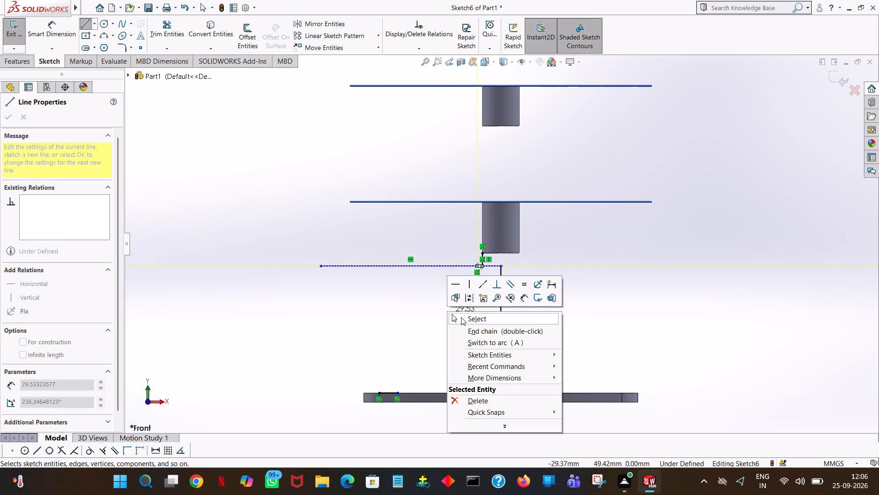
left_click(461, 317)
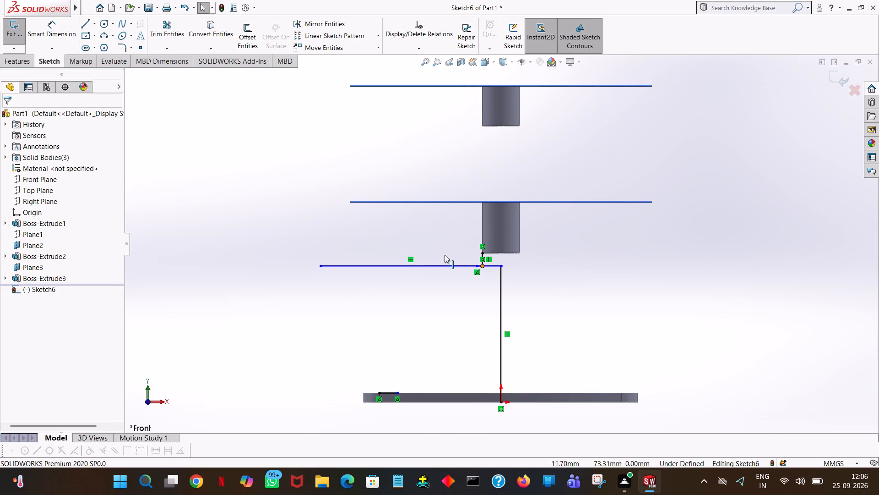
left_click(351, 135)
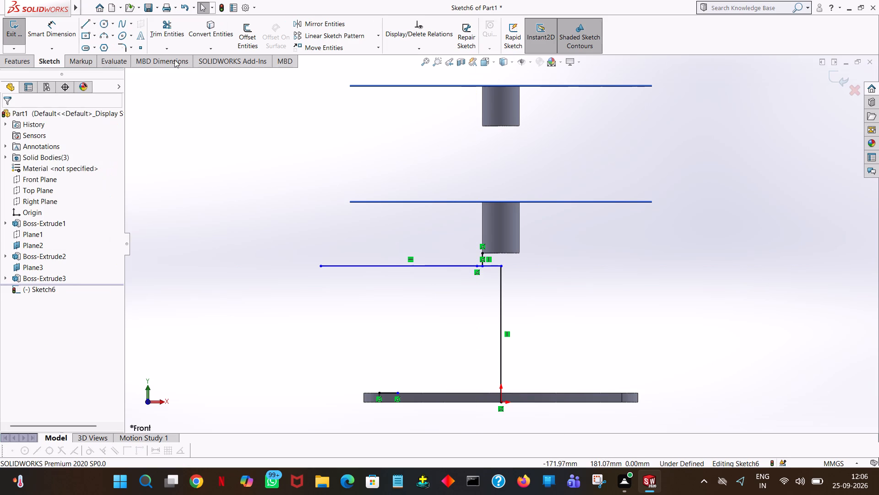
Trim away the 98 mm horizontal line and the 3 mm line over it, keeping the short vertical line below the cylinder.
left_click(153, 30)
left_click(446, 265)
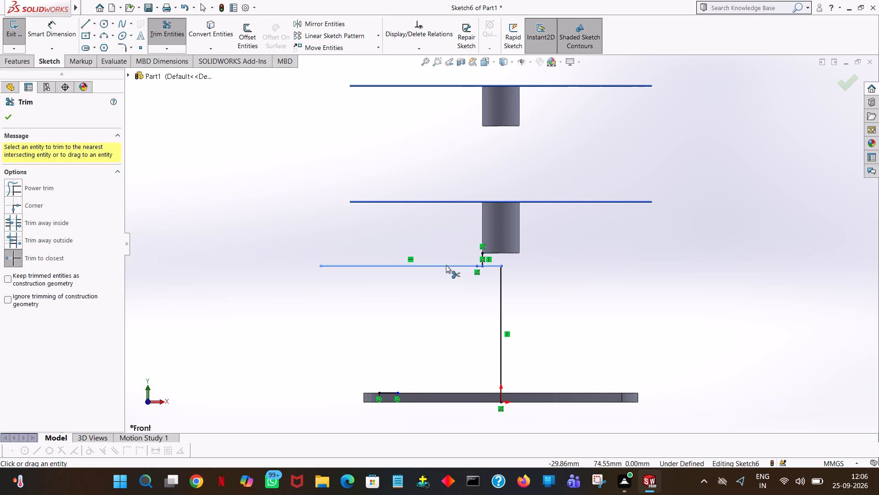
left_click(495, 264)
left_click(477, 265)
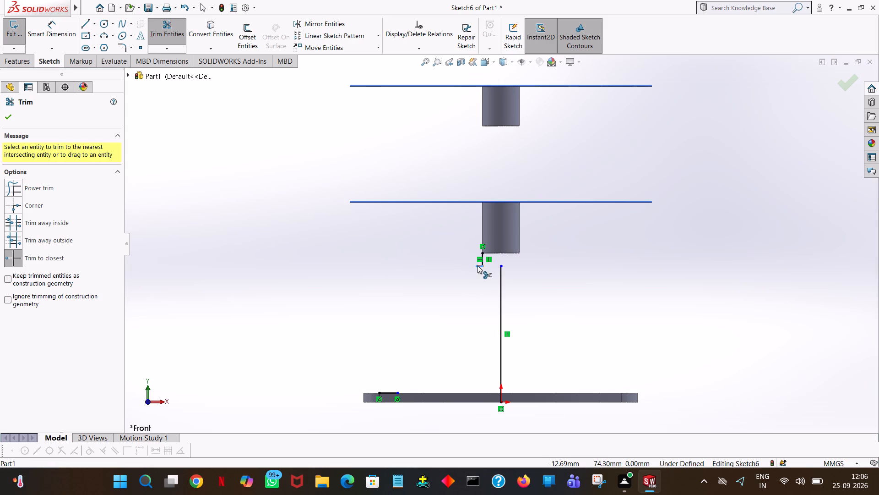
left_click(478, 266)
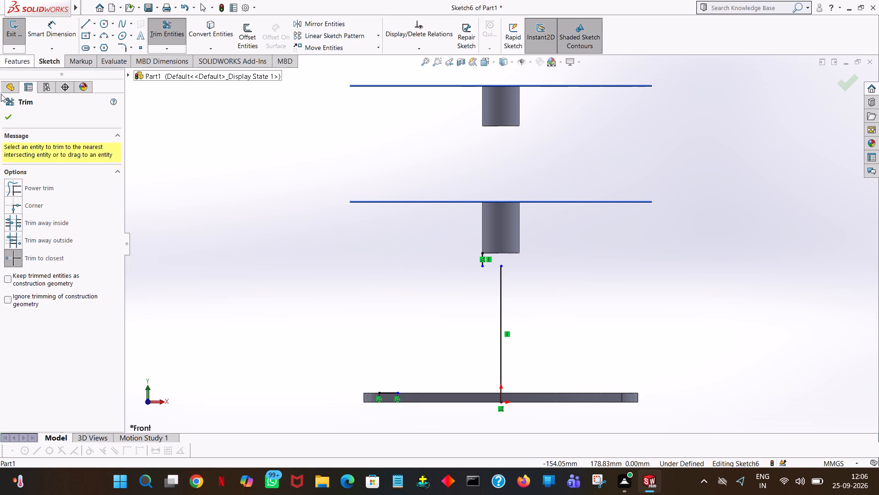
left_click(8, 113)
Sketch a 13 mm horizontal line from the top end of the 74 mm vertical line towards negative X.
left_click(81, 25)
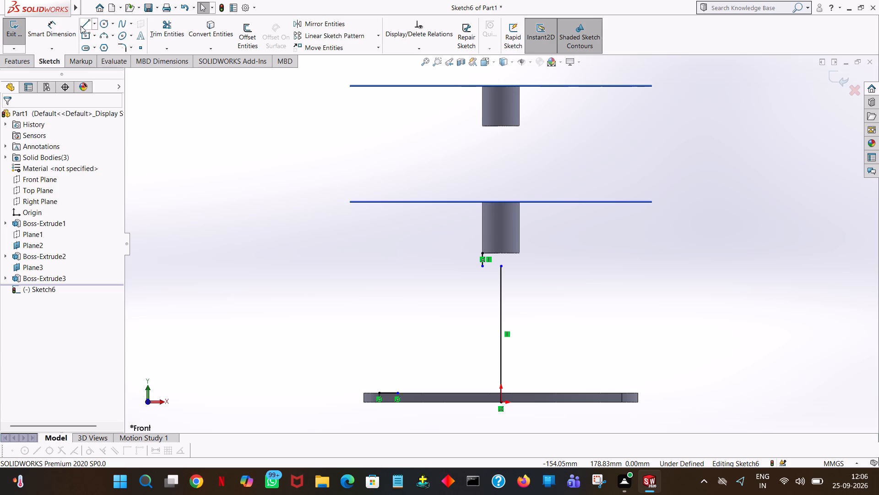
left_click(501, 265)
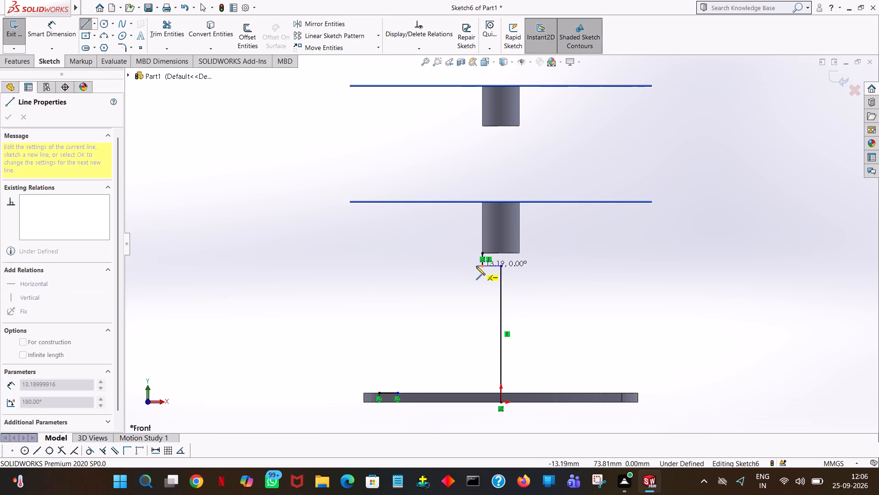
left_click(476, 266)
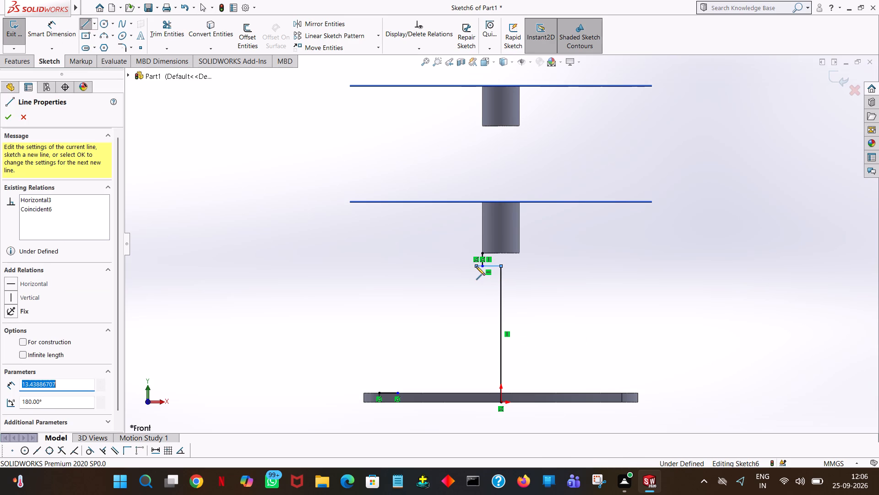
type("13")
key("Return")
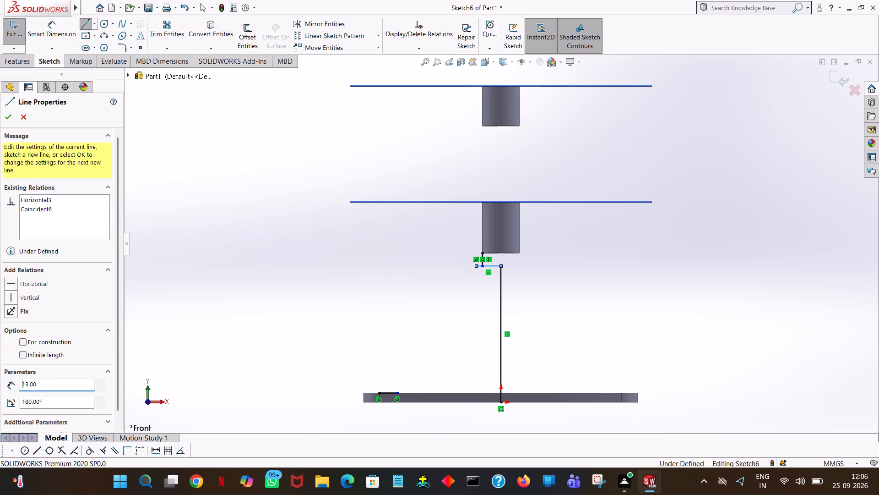
right_click(476, 266)
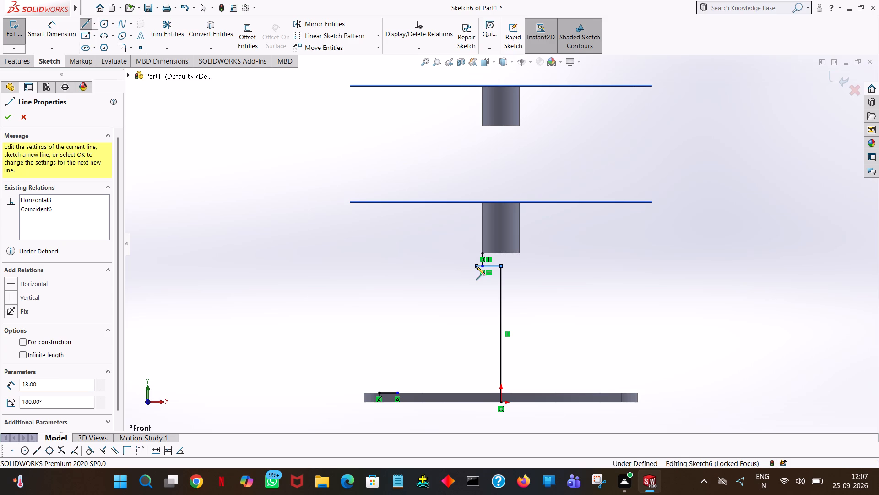
left_click(483, 272)
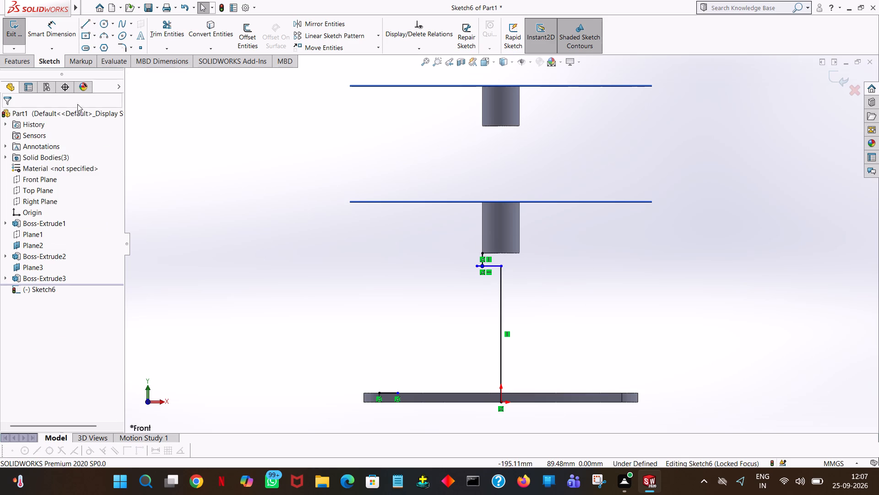
Add a 13 mm length dimension to the short horizontal line at the top of the 74 mm vertical line.
left_click(103, 35)
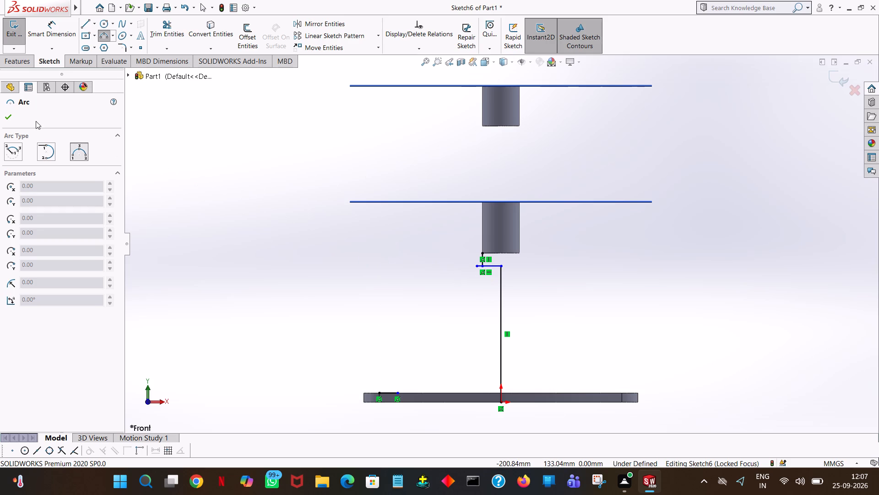
left_click(13, 120)
left_click(56, 23)
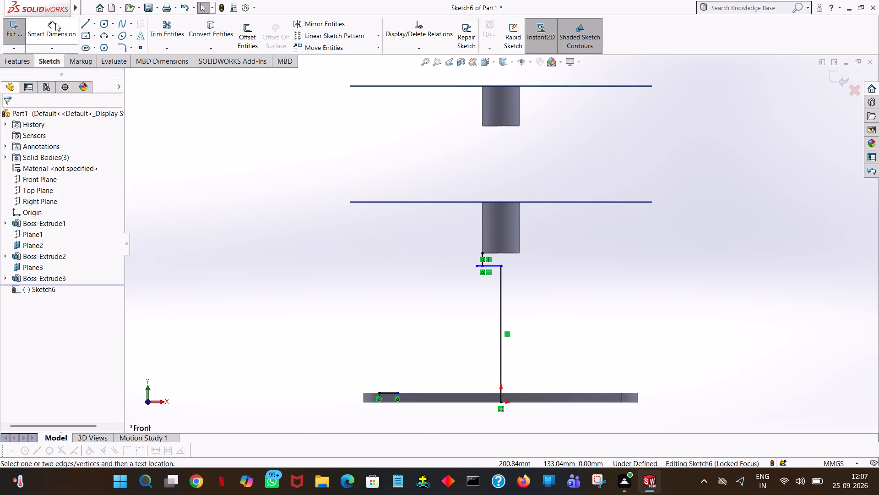
left_click(491, 266)
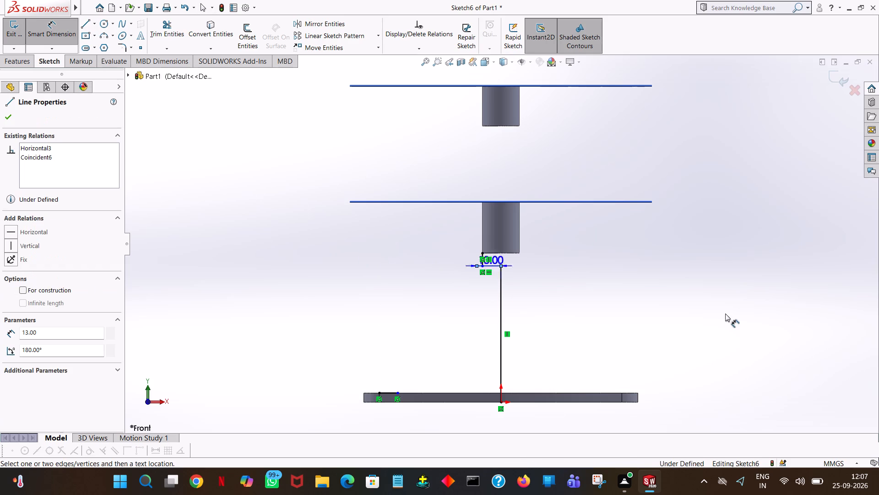
left_click(749, 226)
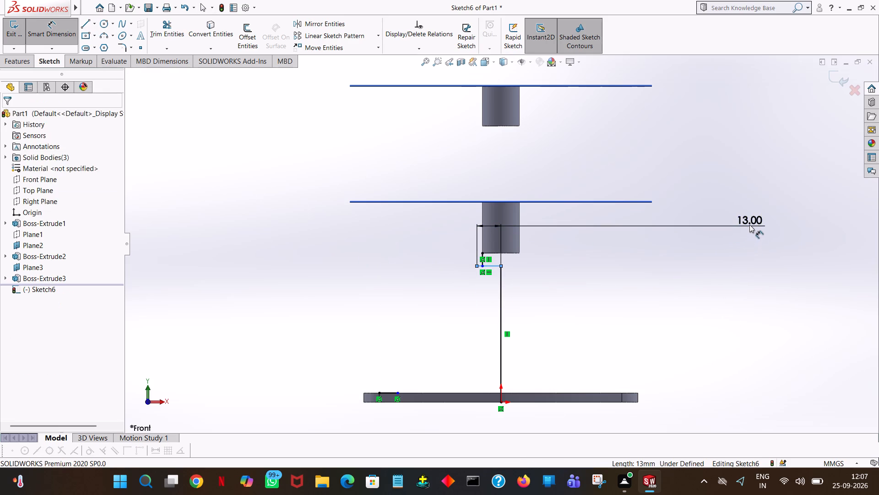
left_click(709, 215)
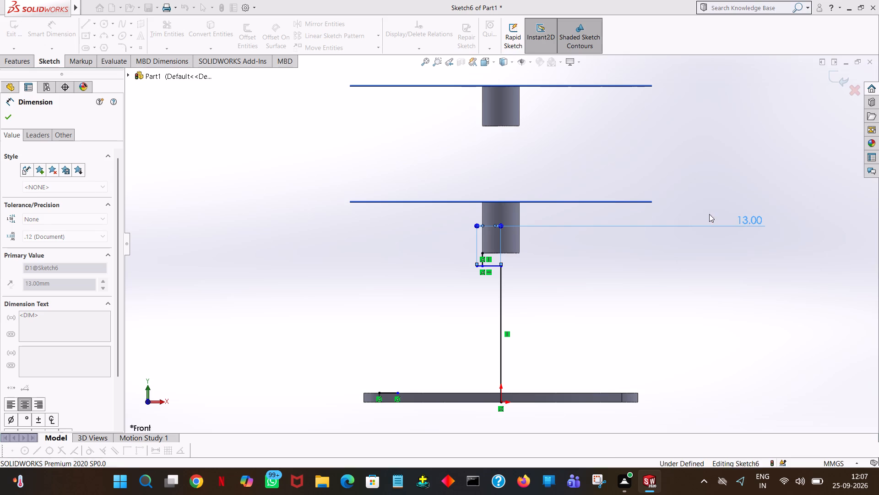
left_click(632, 264)
left_click(495, 264)
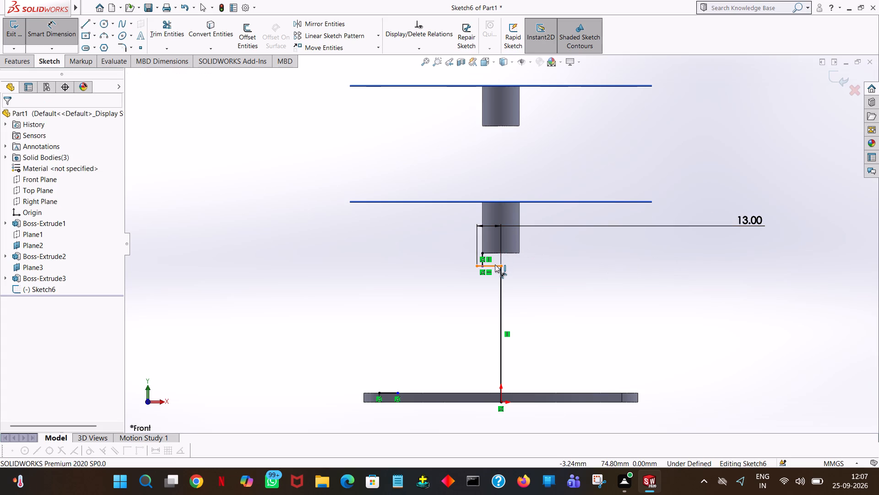
Add a 74 mm vertical dimension between the origin and the 13 mm horizontal line.
left_click(502, 402)
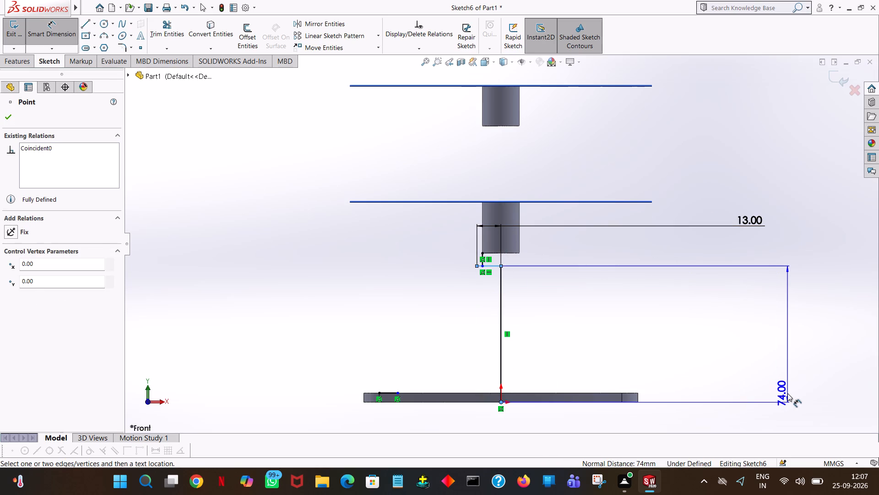
left_click(787, 393)
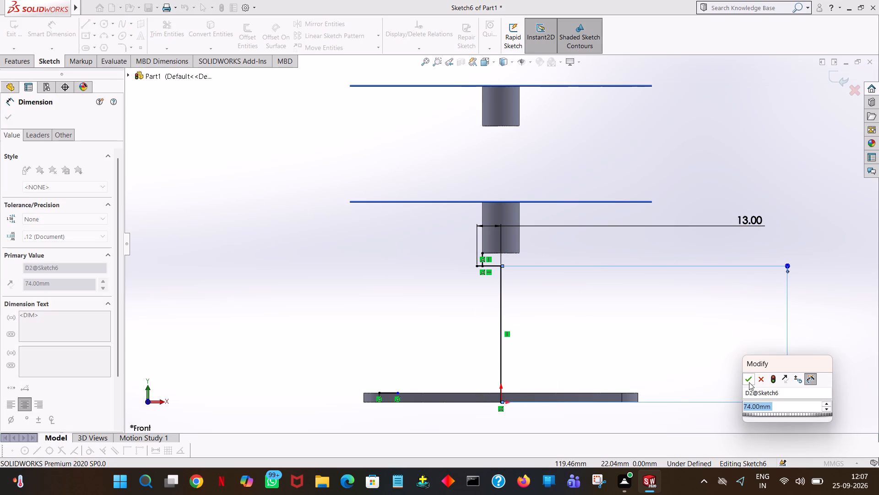
left_click(749, 382)
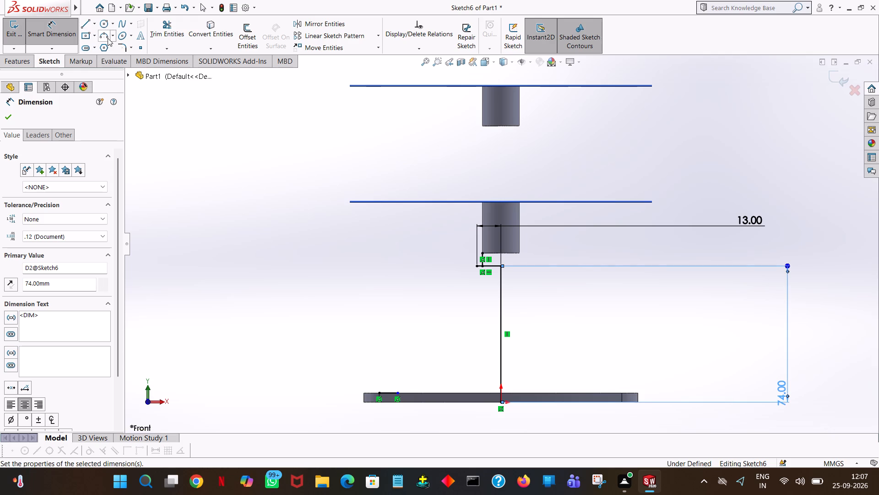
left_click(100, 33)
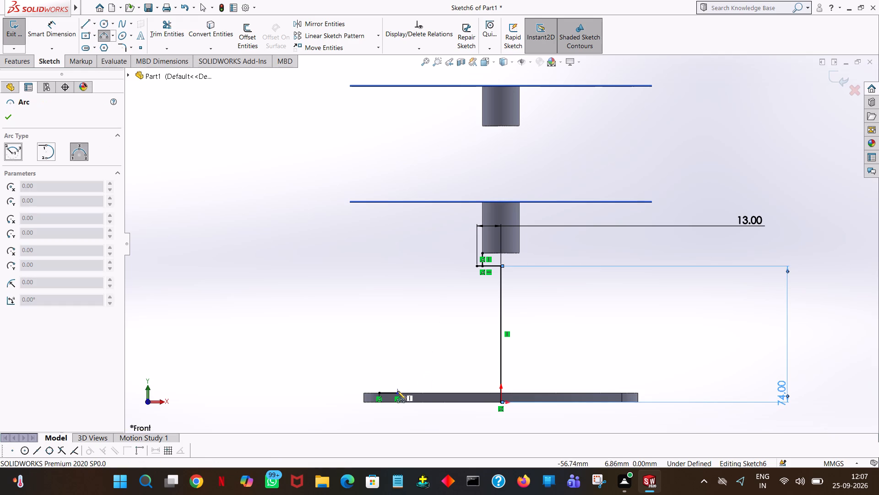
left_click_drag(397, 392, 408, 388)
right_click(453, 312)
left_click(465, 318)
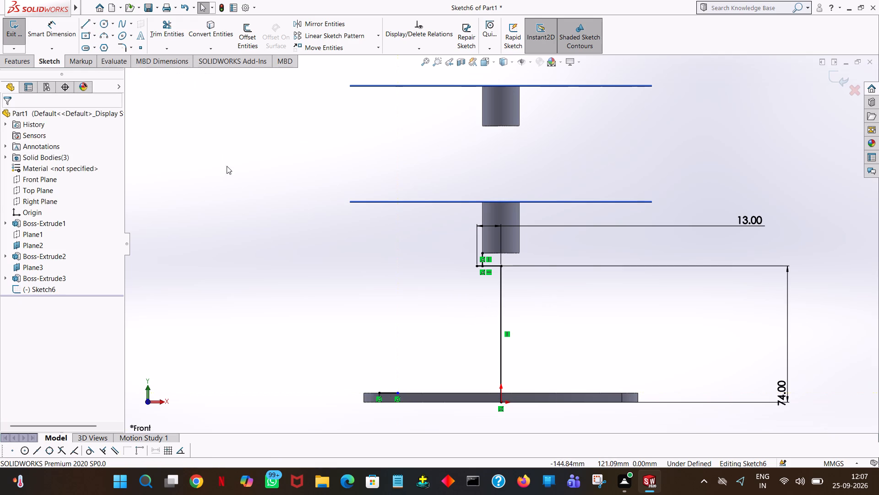
Sketch a 3-point arc of radius 98 mm from the 13 mm line's free end to the inner end of the short line on the base plate.
left_click(100, 36)
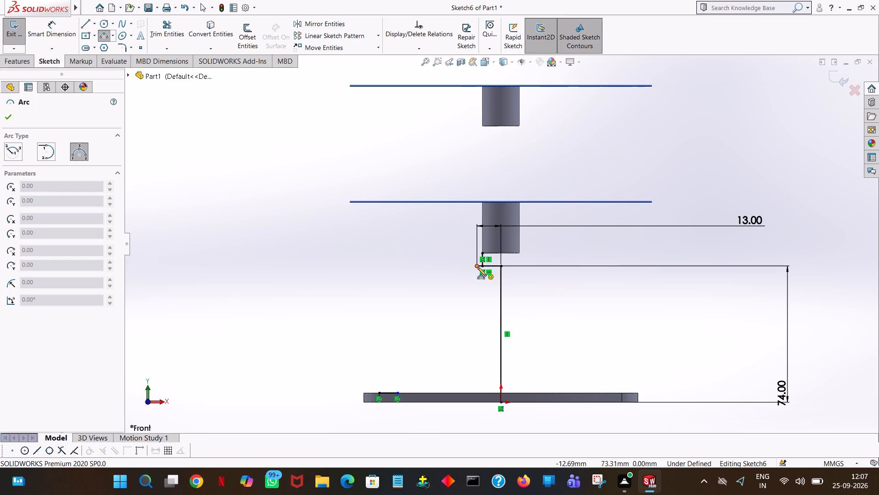
left_click(477, 266)
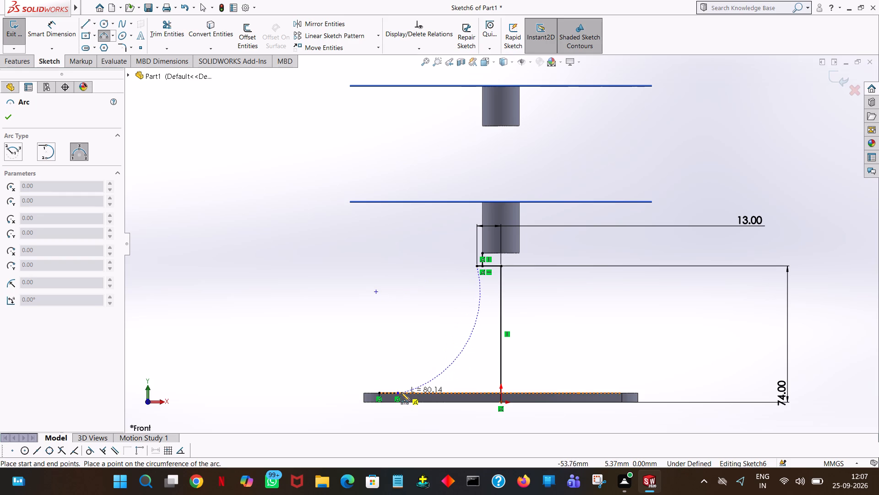
left_click(396, 392)
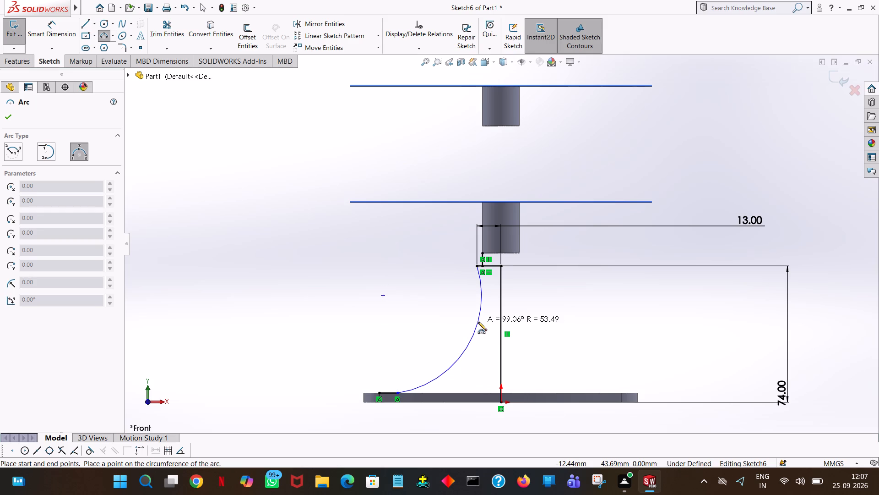
left_click(478, 322)
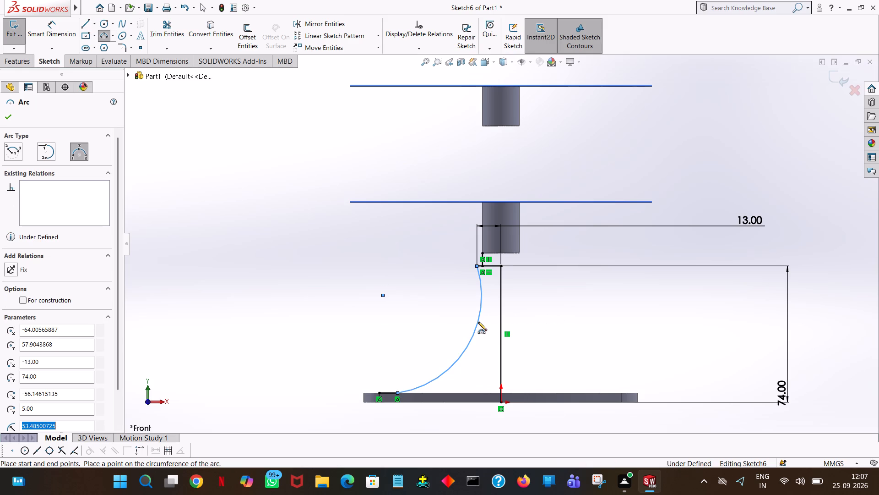
type("98")
key("Return")
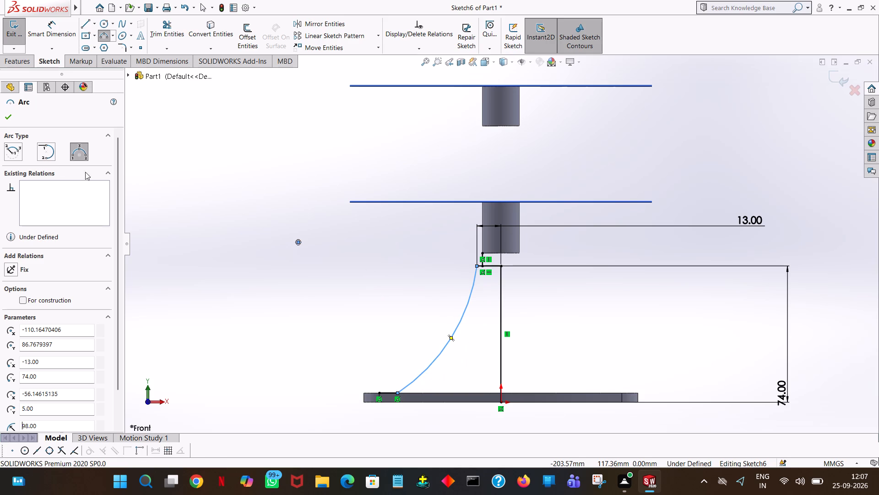
left_click(3, 115)
left_click(250, 132)
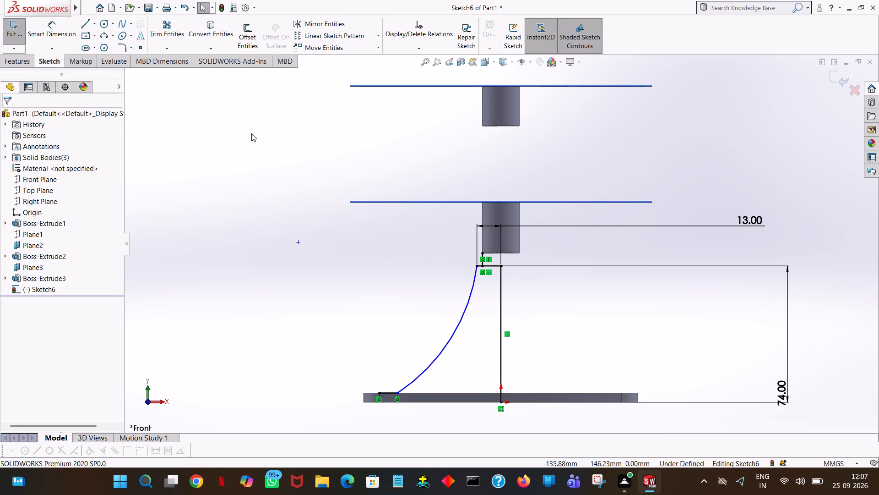
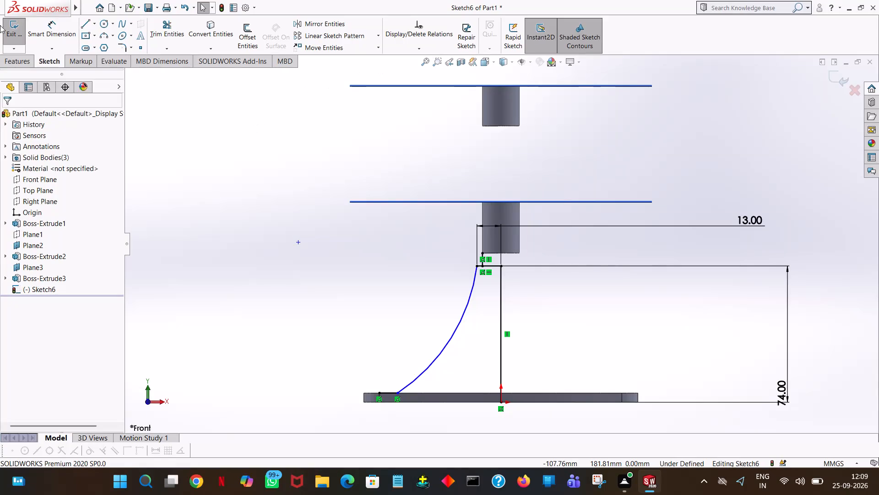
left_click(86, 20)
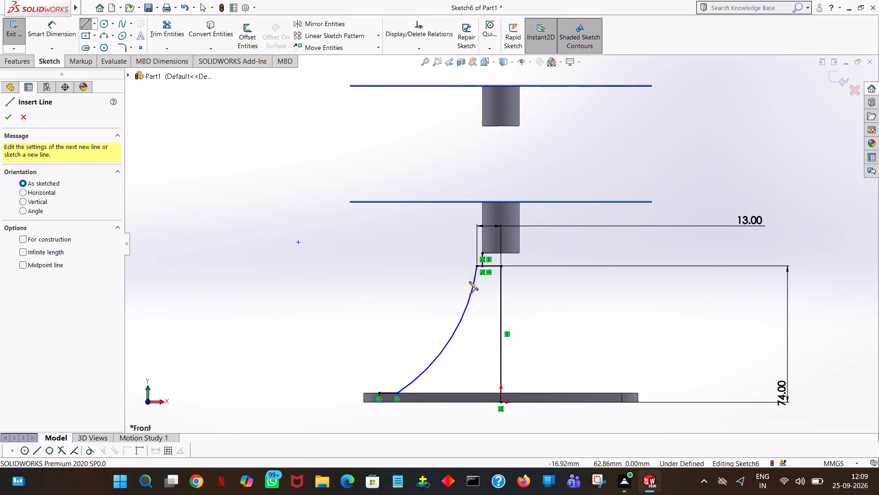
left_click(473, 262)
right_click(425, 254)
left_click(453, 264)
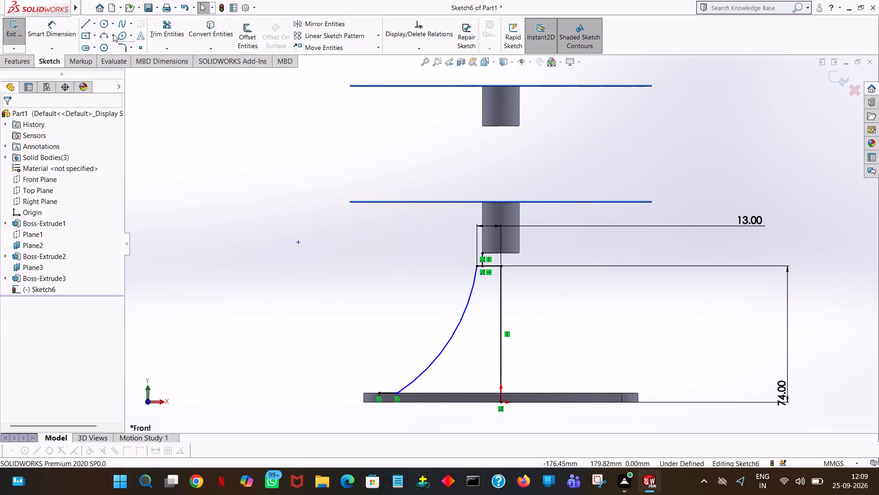
Sketch a 3 mm horizontal line from the arc's upper end towards negative X.
left_click(83, 22)
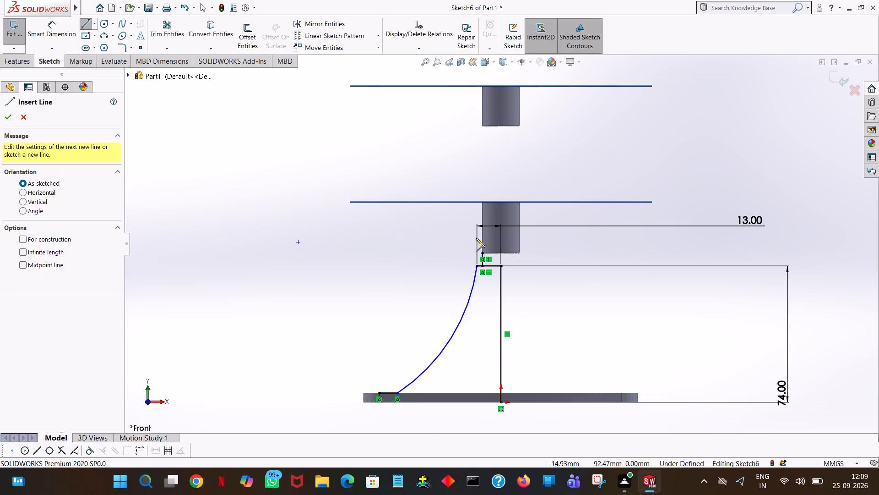
left_click(477, 267)
left_click(463, 267)
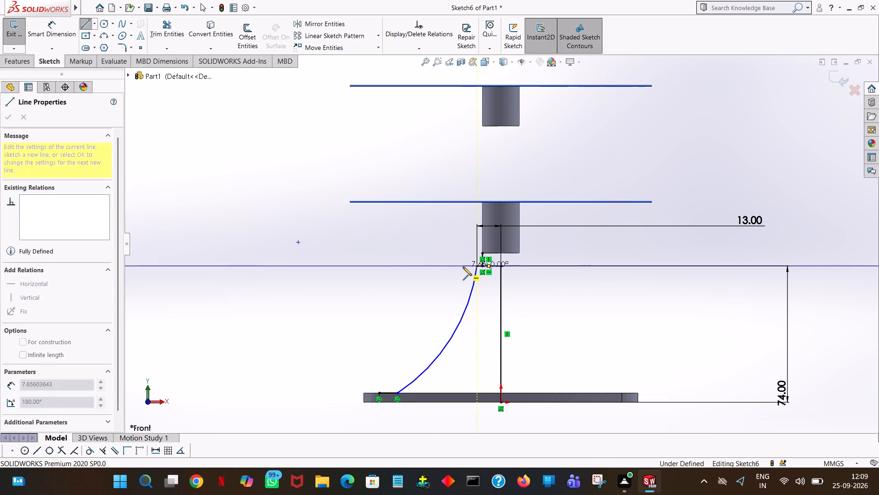
key("3")
key("Return")
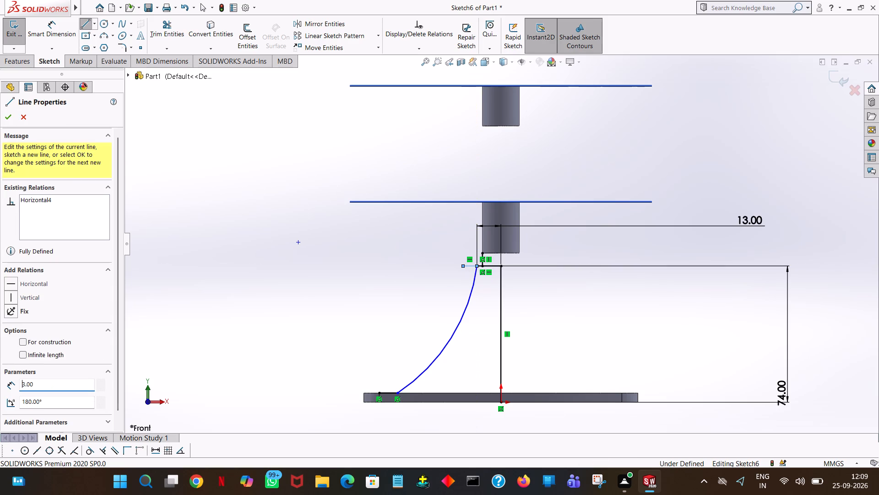
right_click(463, 267)
left_click(467, 269)
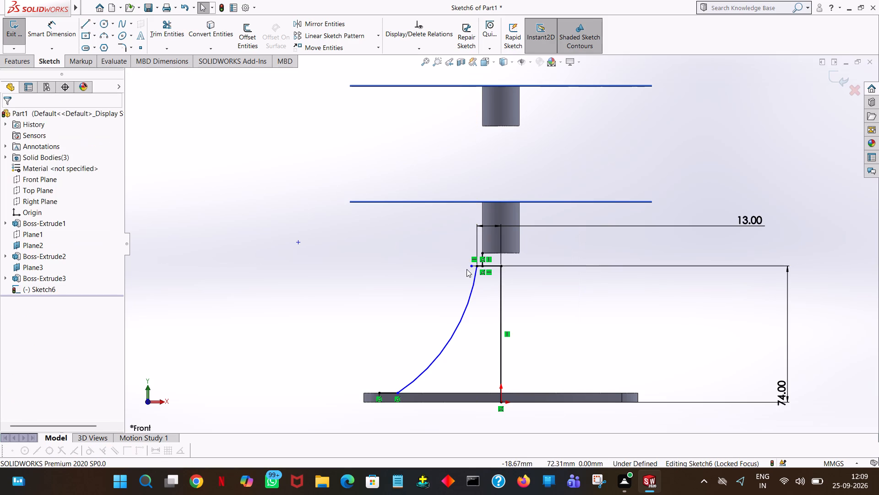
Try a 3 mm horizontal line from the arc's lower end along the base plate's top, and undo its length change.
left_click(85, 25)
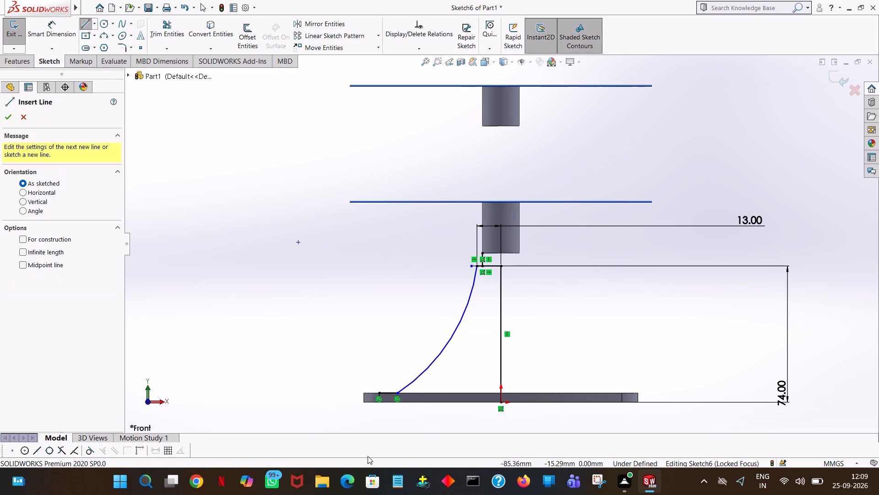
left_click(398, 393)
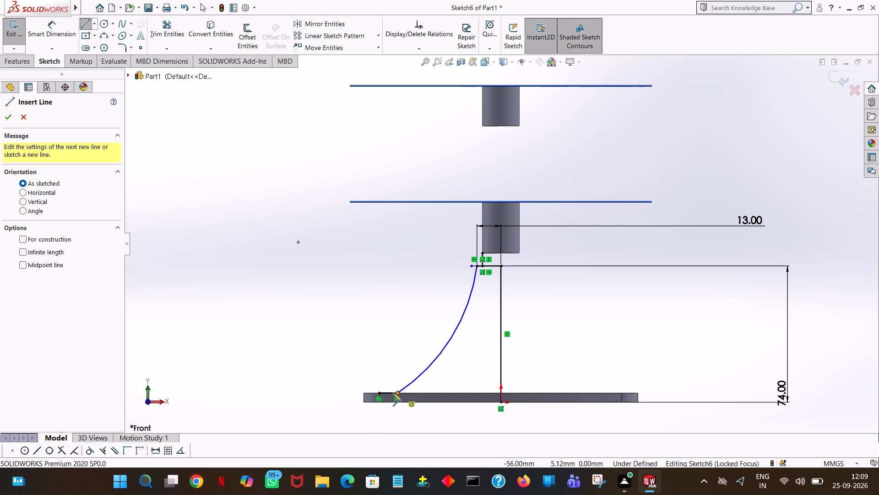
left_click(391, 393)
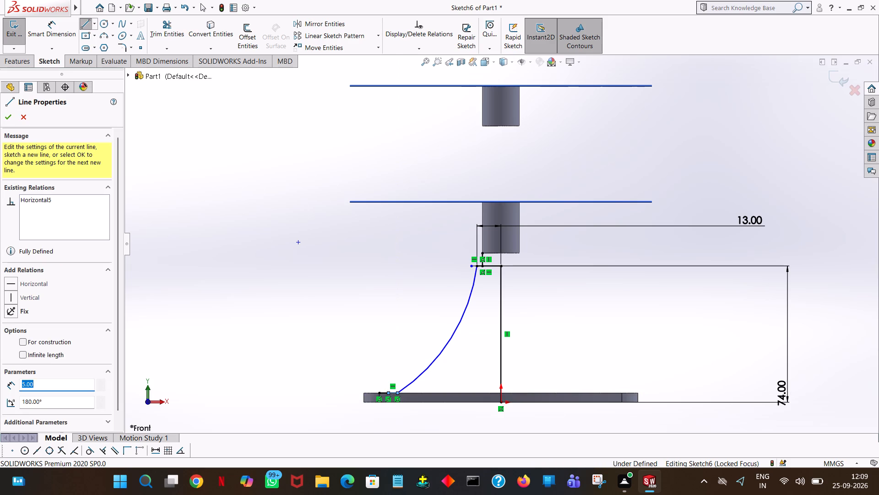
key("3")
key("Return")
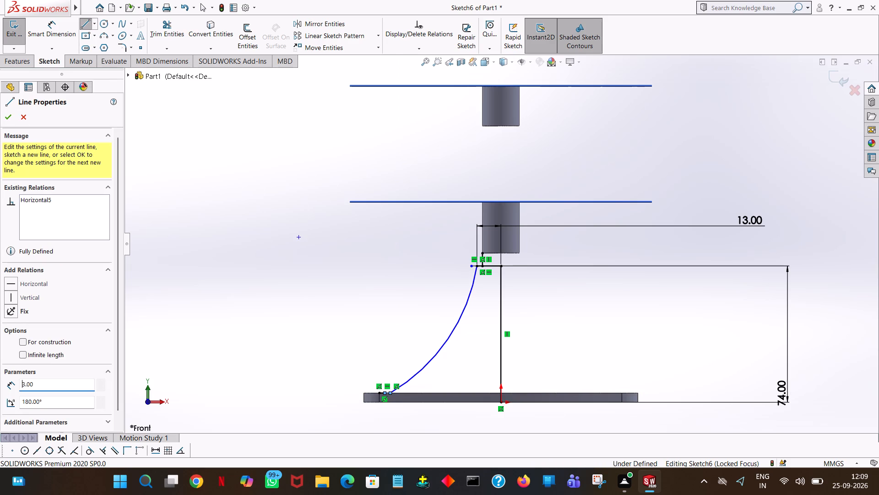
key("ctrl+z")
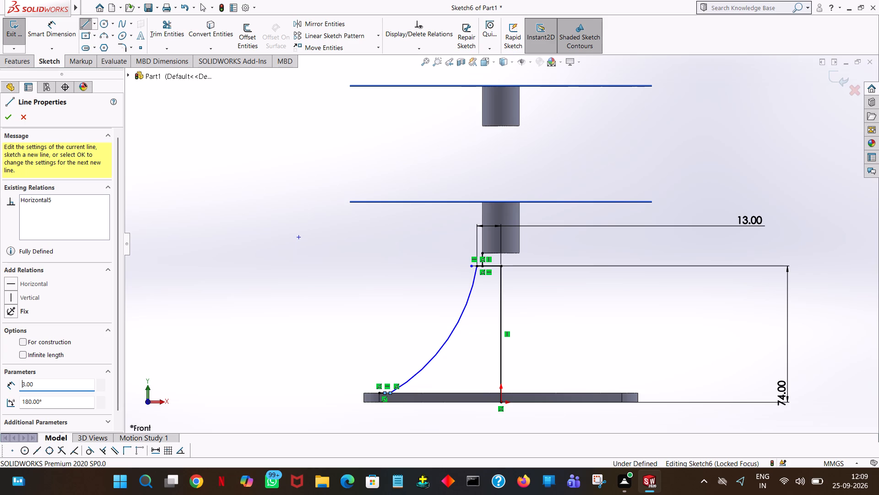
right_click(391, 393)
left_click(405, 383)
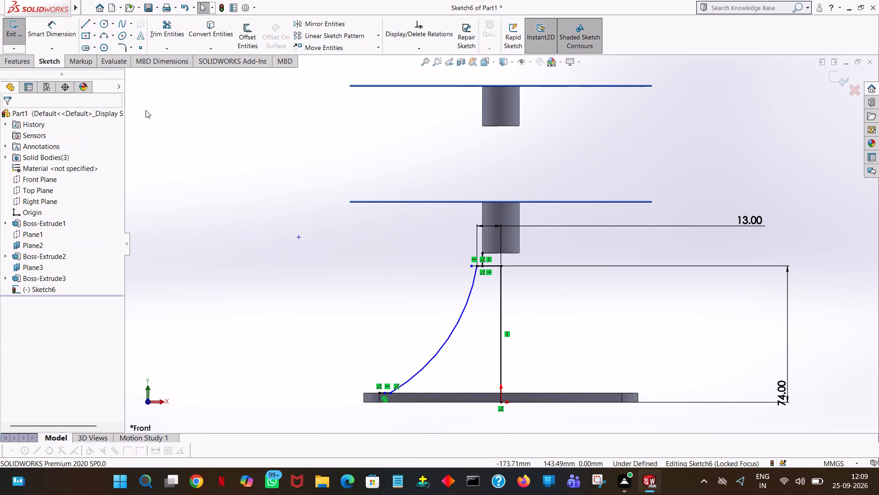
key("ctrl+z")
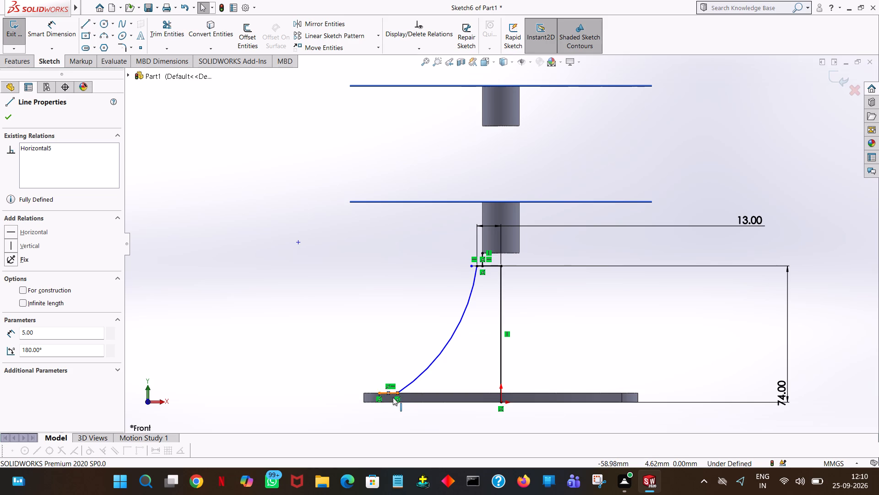
Trim away the two short overlapping lines on the base plate's top edge beside the arc's lower end.
scroll(396, 408, "down", 4, "ctrl")
scroll(416, 329, "down", 3, "ctrl")
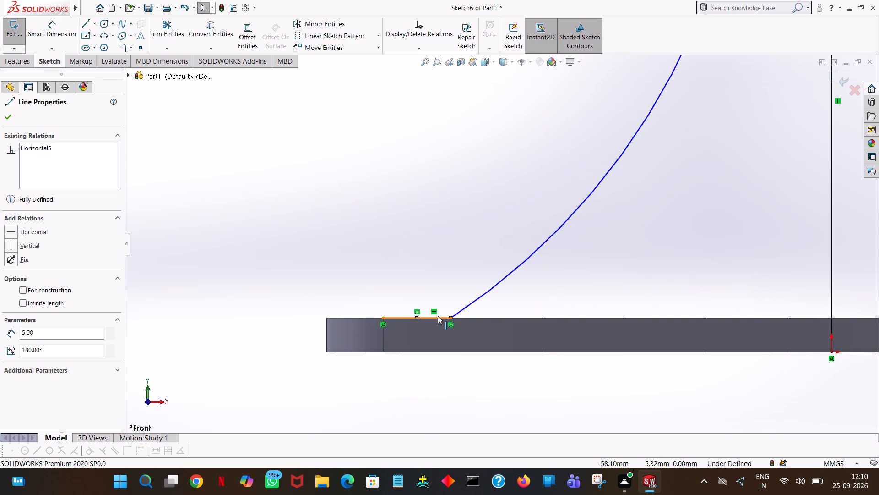
left_click(157, 24)
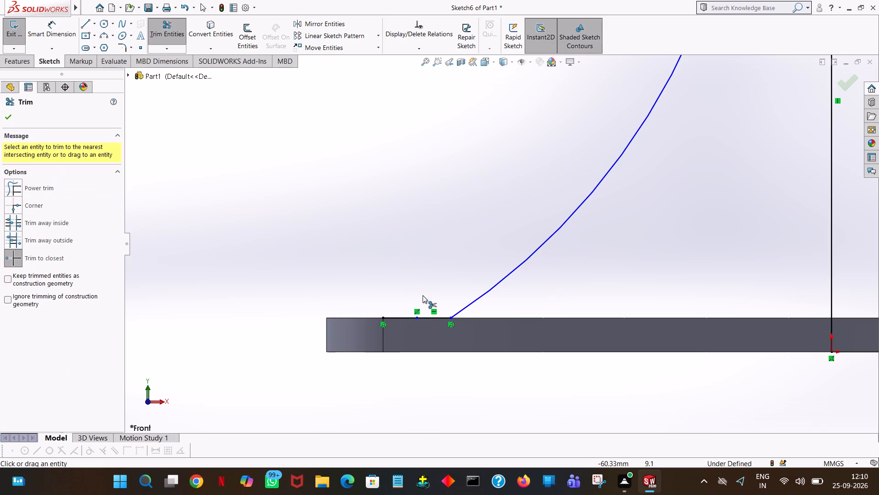
left_click(430, 320)
left_click(466, 248)
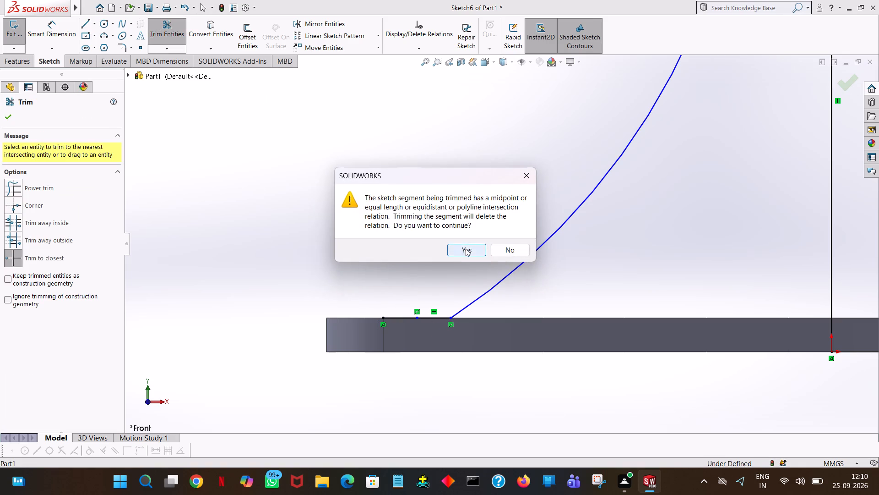
left_click(428, 316)
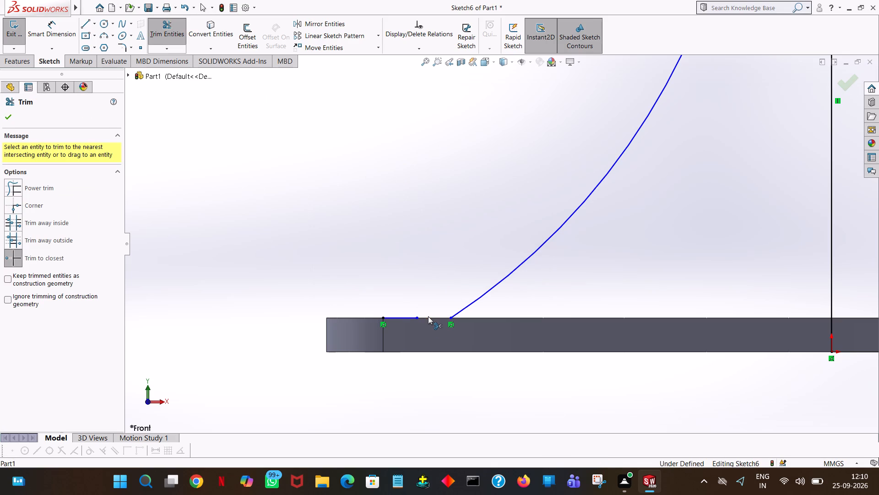
left_click(412, 316)
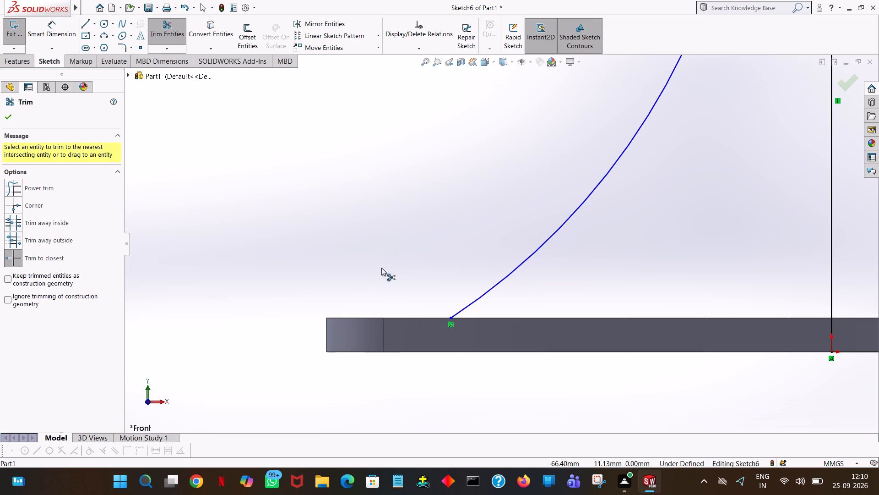
left_click(410, 244)
left_click(6, 121)
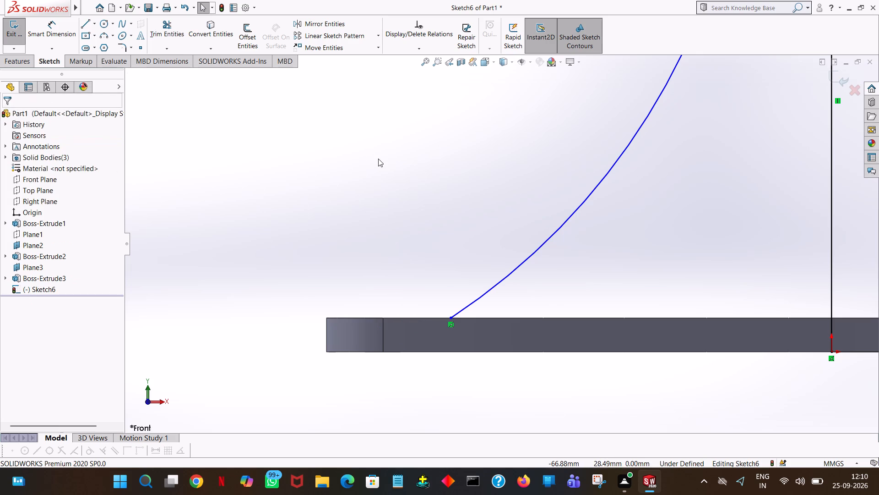
Add a 98 mm radius dimension to the rib's arc.
scroll(379, 159, "down", 4, "ctrl")
scroll(379, 159, "up", 10, "ctrl")
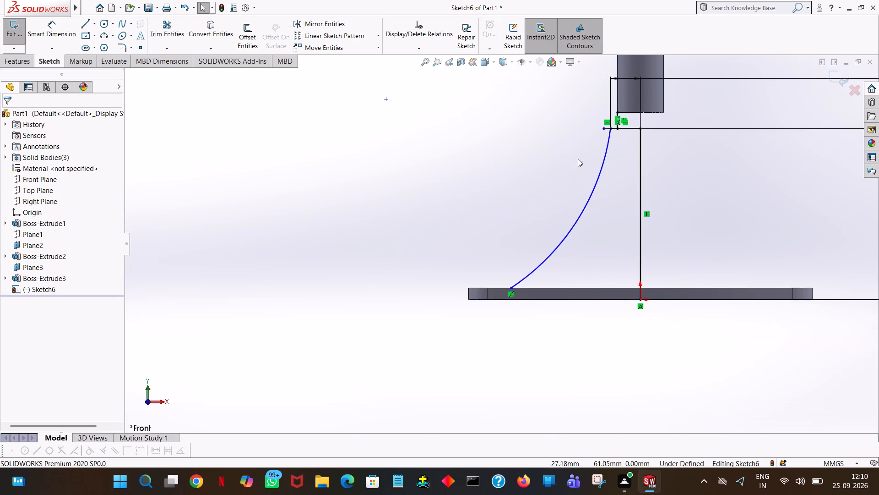
scroll(586, 164, "down", 1, "ctrl")
left_click(63, 35)
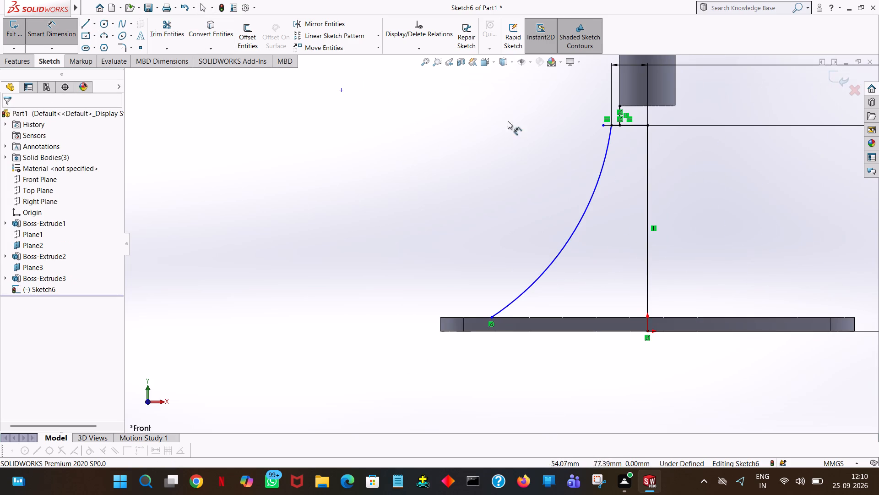
left_click(590, 203)
left_click(526, 179)
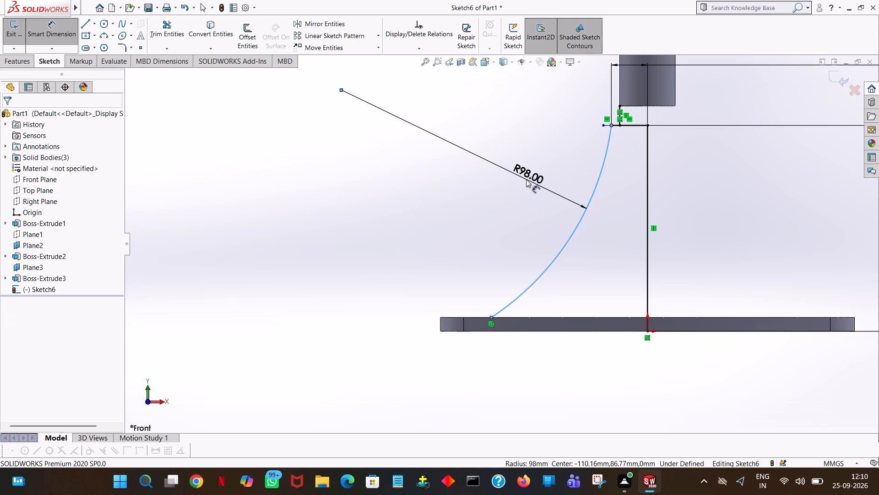
left_click(486, 167)
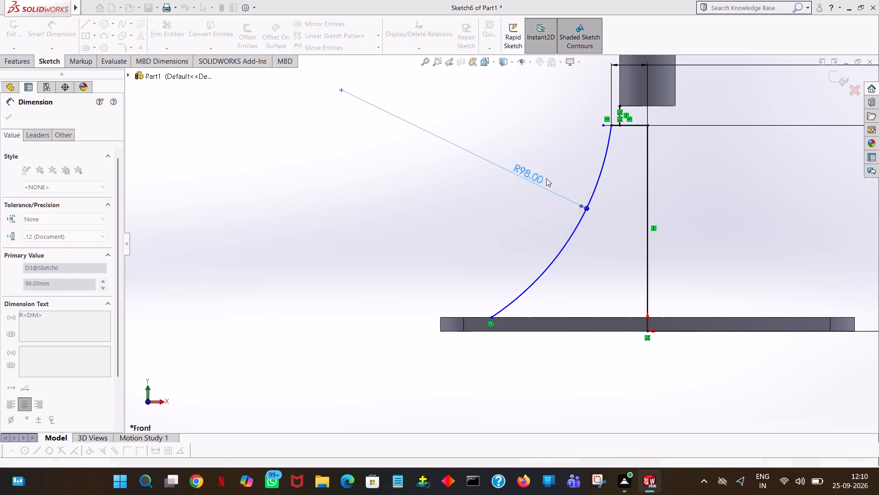
Add a vertical dimension between the arc's centre and the origin, accepting the value as drawn.
left_click(582, 214)
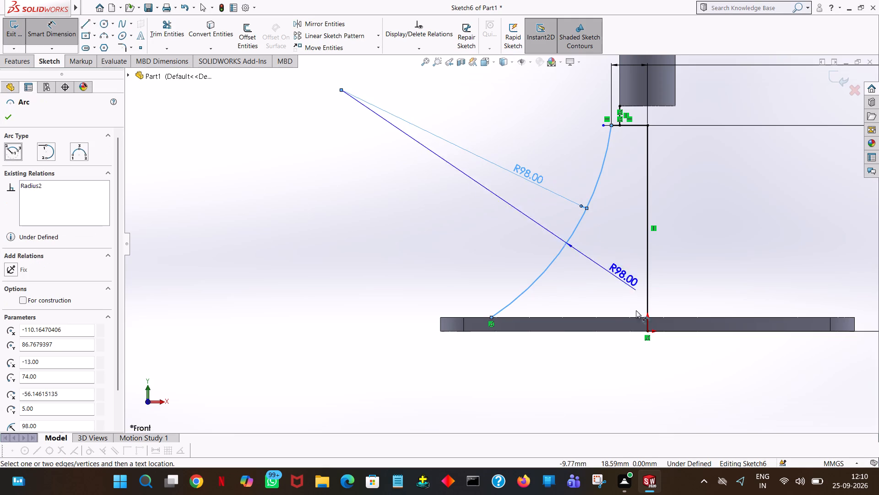
left_click(646, 330)
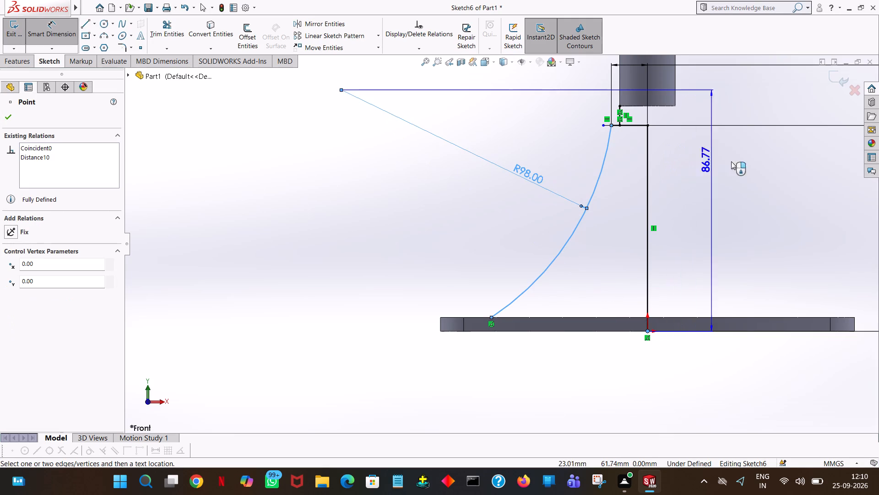
left_click(748, 162)
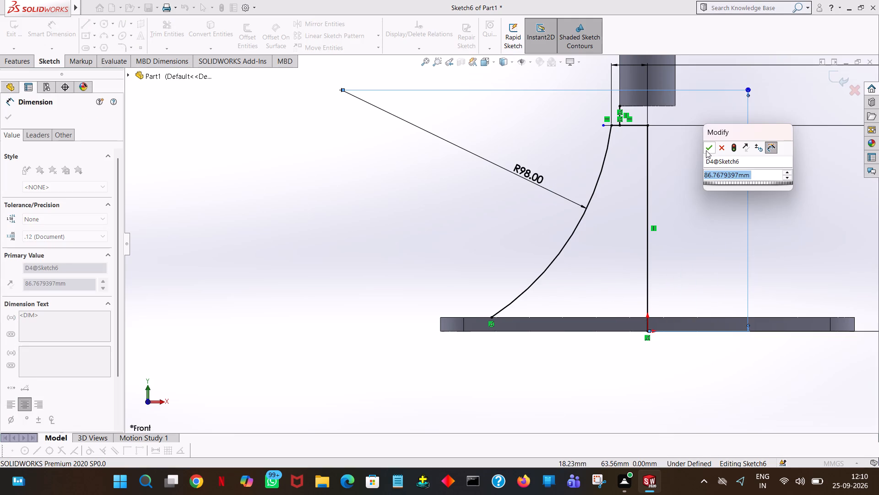
left_click(706, 150)
left_click(351, 189)
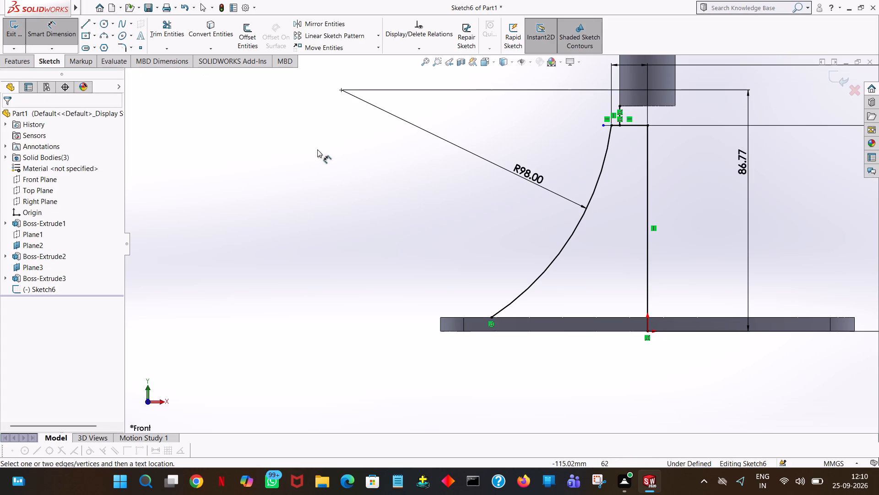
Sketch a 3 mm horizontal line from the arc's lower end along the base plate's top towards negative X.
left_click(87, 23)
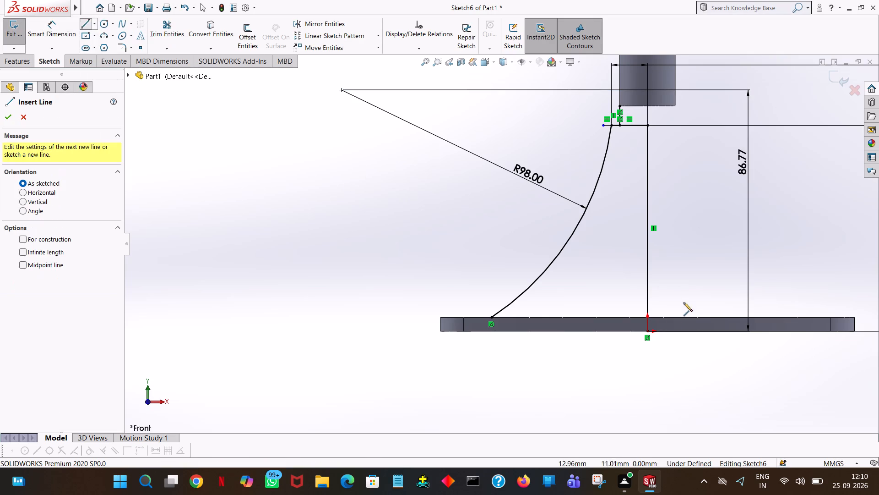
left_click(490, 317)
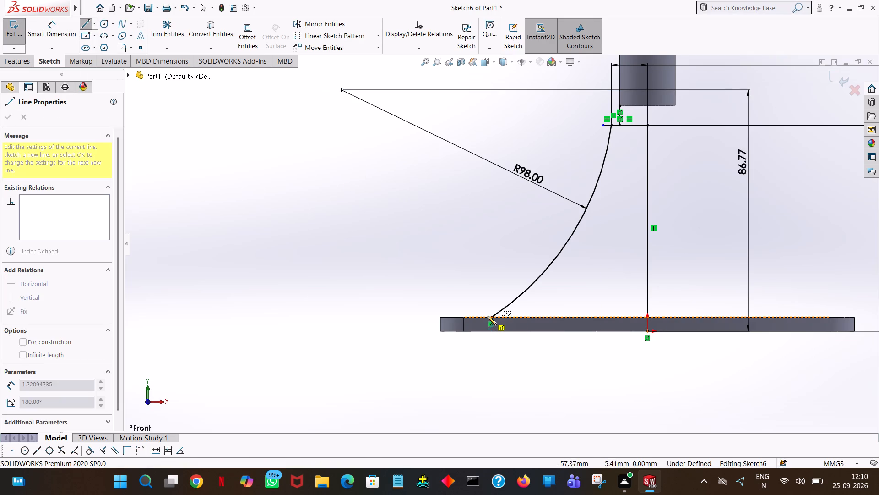
left_click(483, 317)
key("3")
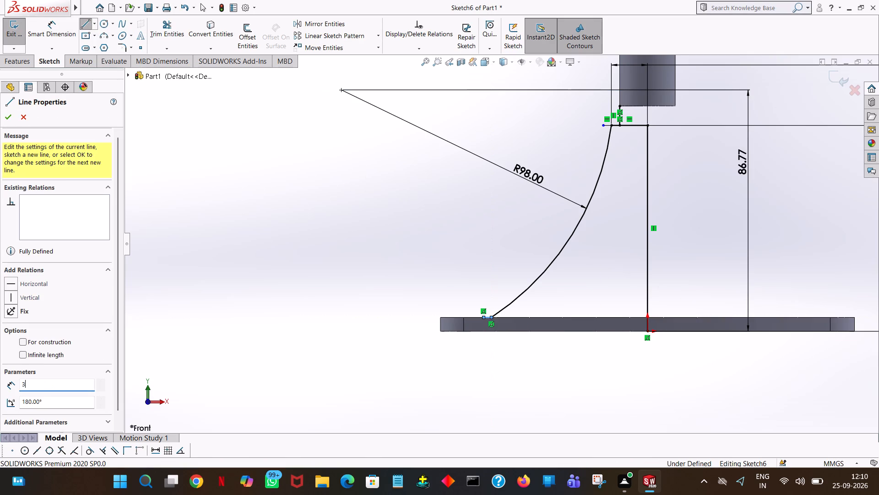
key("Return")
key("Return")
right_click(483, 317)
left_click(503, 322)
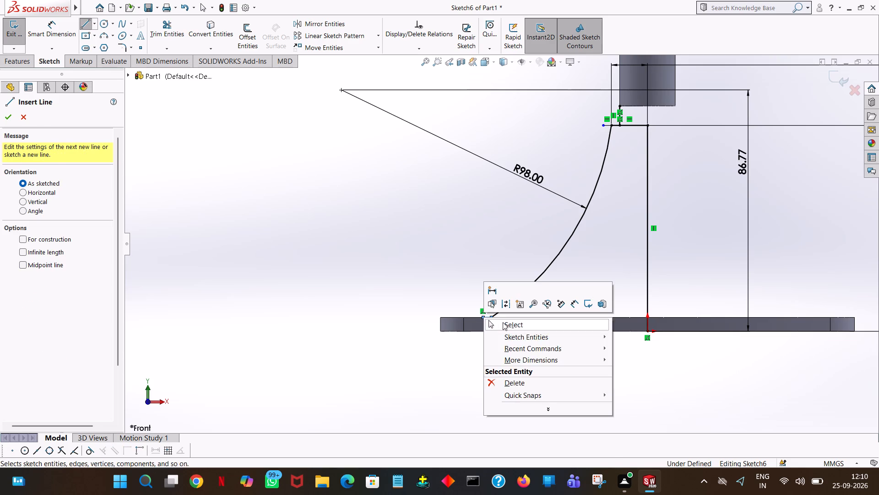
left_click(488, 319)
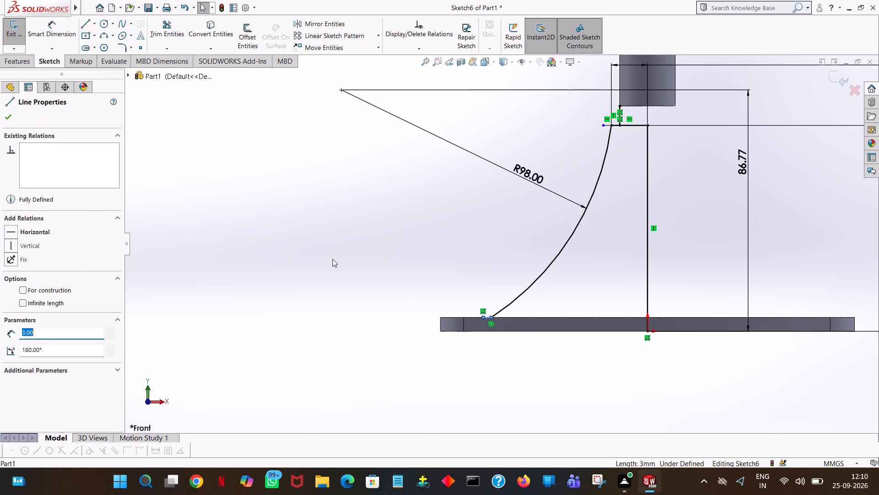
left_click(332, 259)
left_click(608, 125)
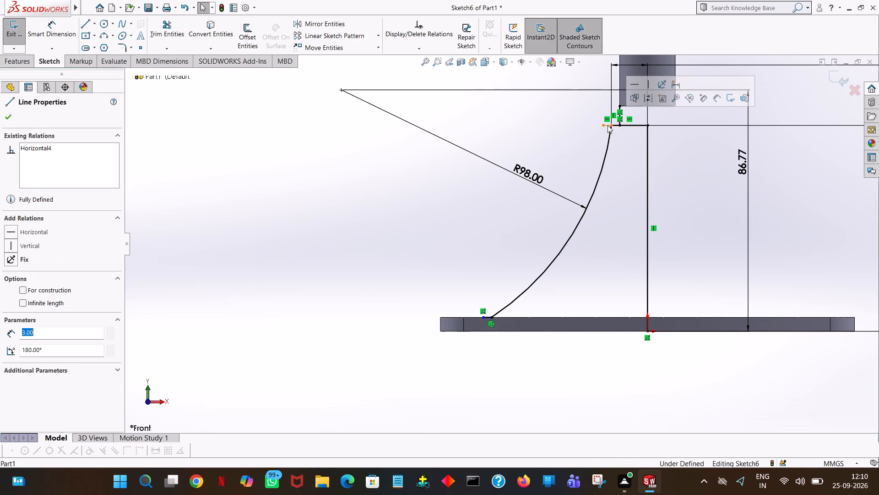
left_click(318, 161)
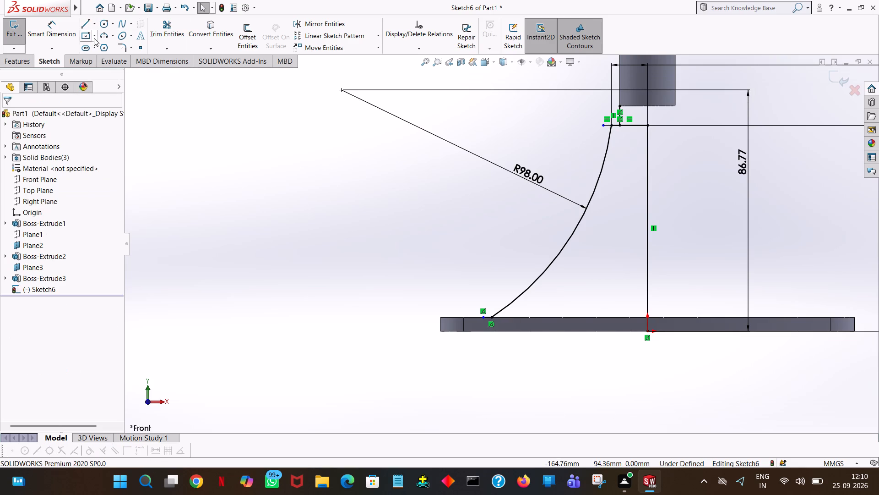
Draw a three-point arc of radius 98 mm joining the outer ends of the rib's short upper and lower horizontal lines.
left_click(103, 36)
left_click(604, 124)
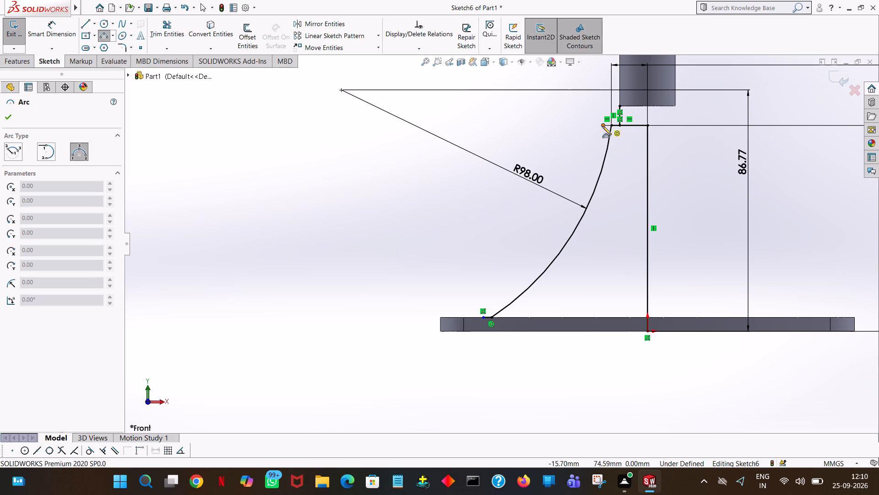
left_click(482, 317)
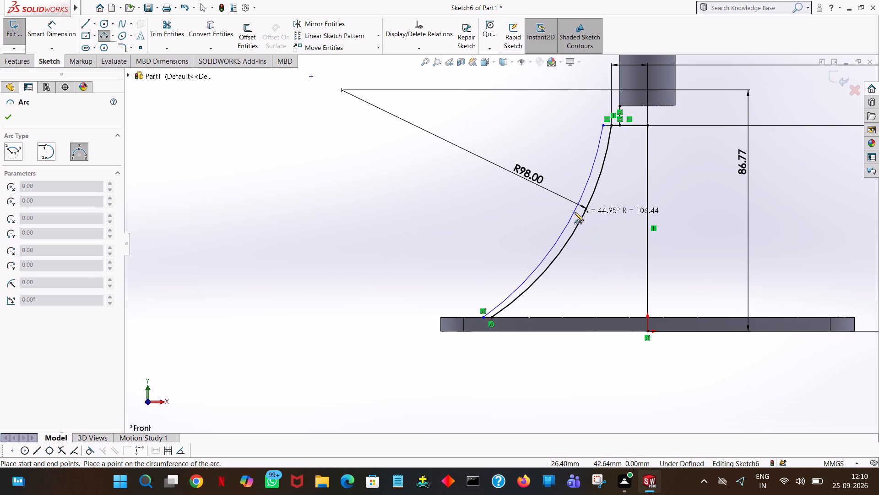
left_click(575, 212)
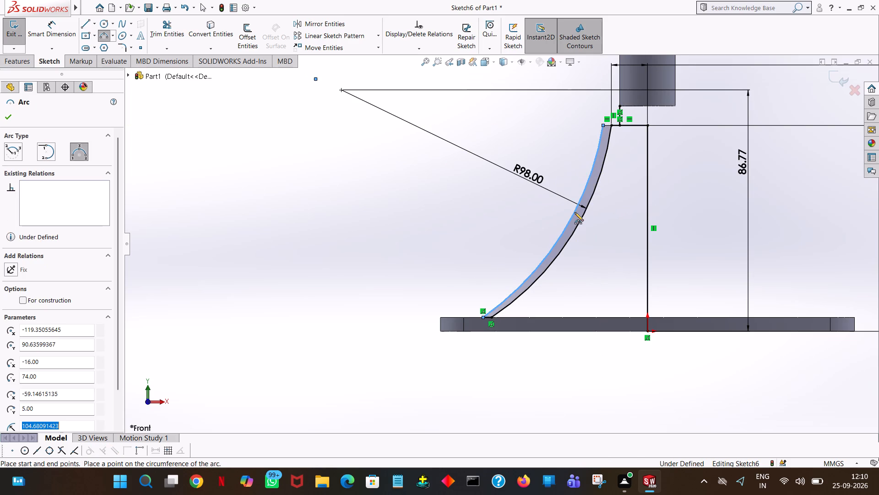
type("98")
key("Return")
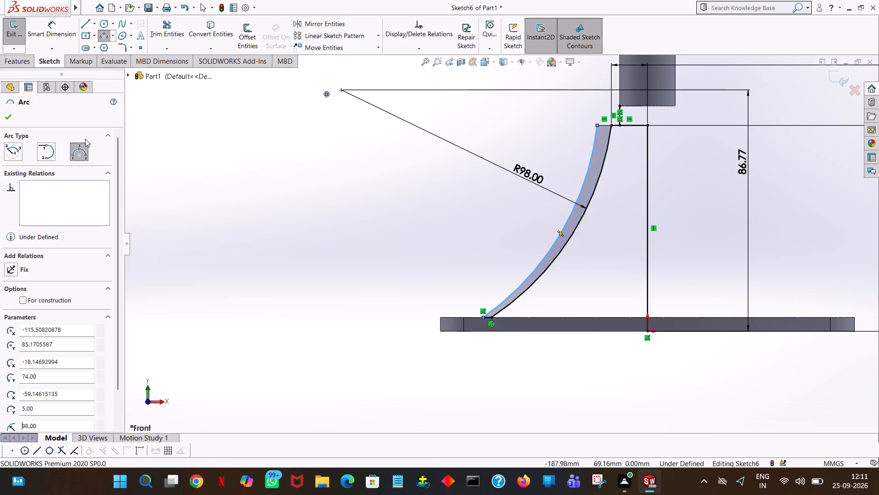
left_click(13, 118)
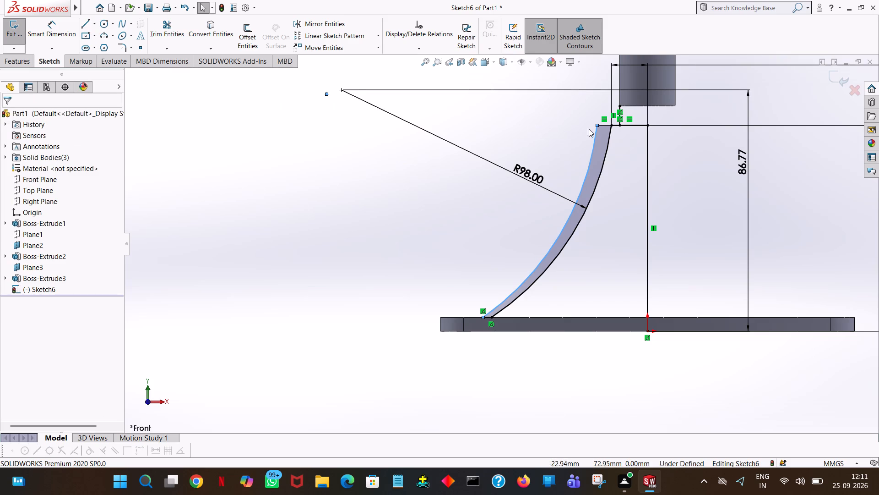
Set the length of the short horizontal line at the rib's upper end to 3 mm.
left_click(605, 125)
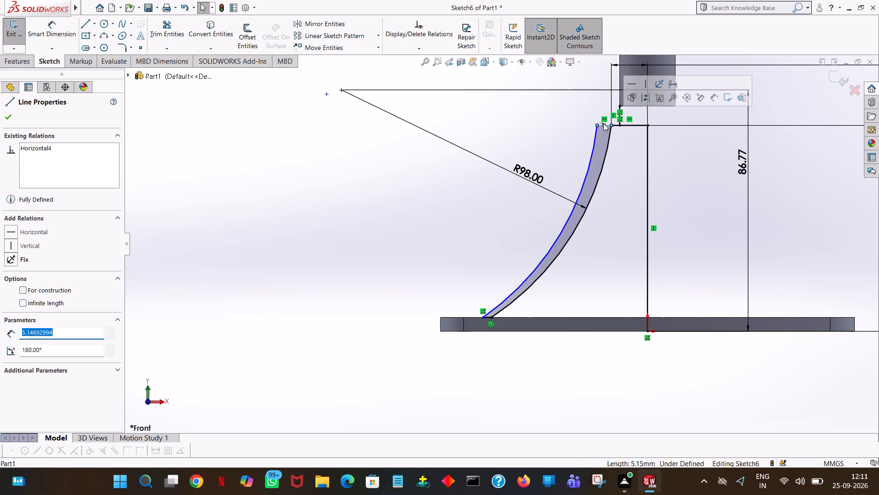
key("3")
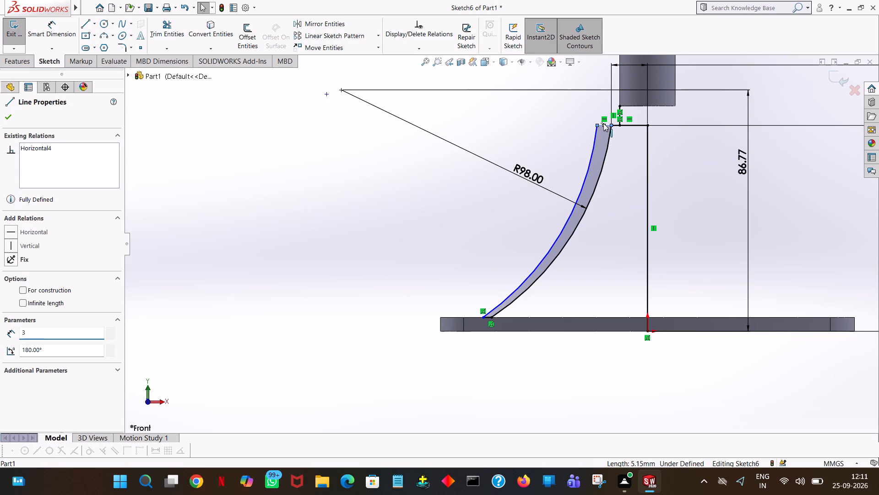
key("Return")
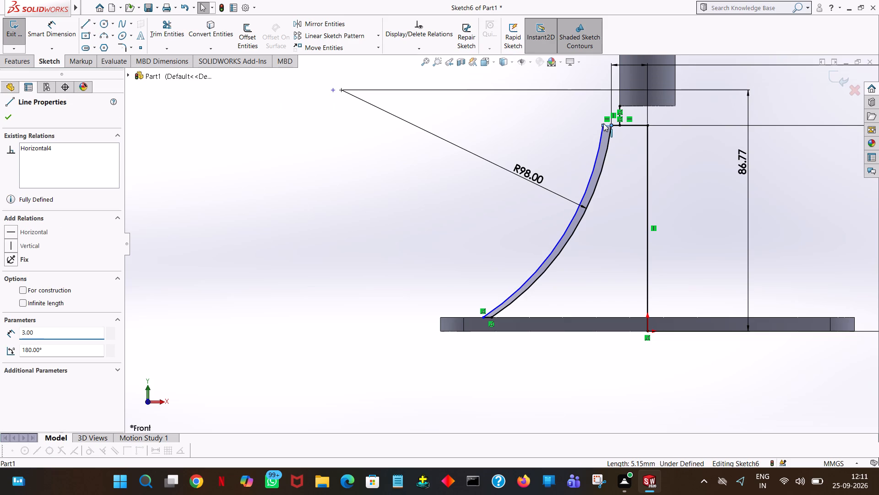
left_click(360, 162)
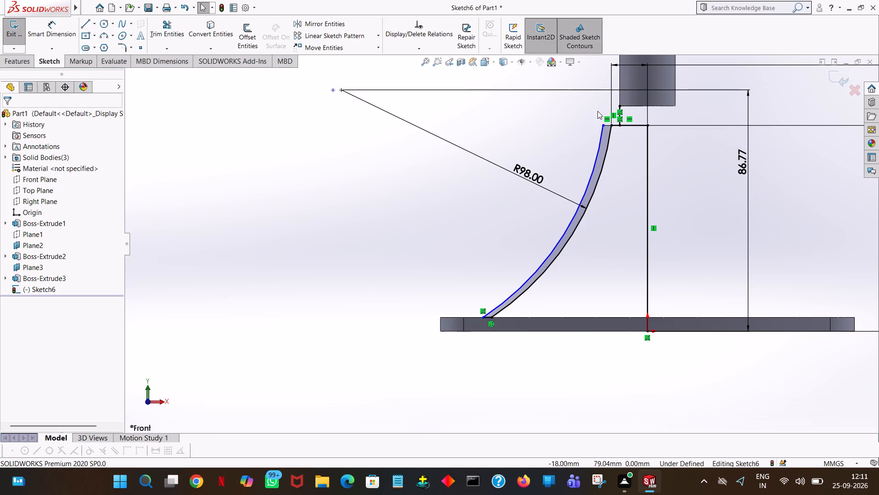
left_click(607, 126)
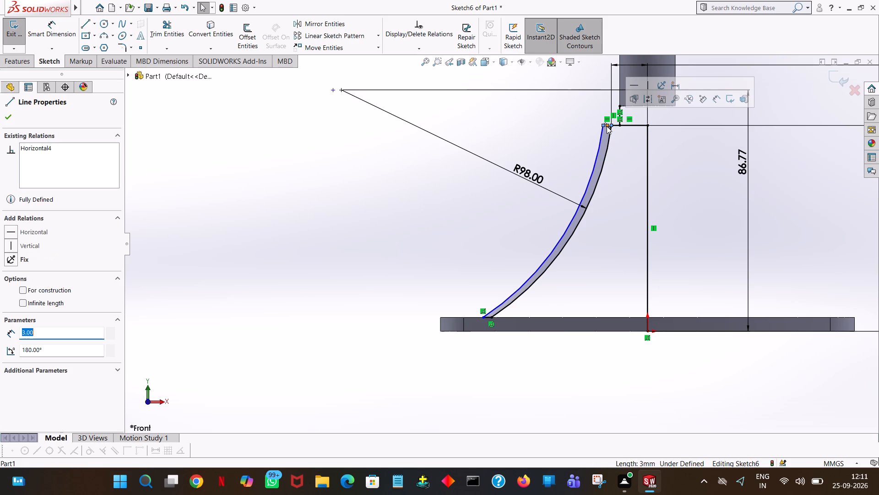
left_click(488, 315)
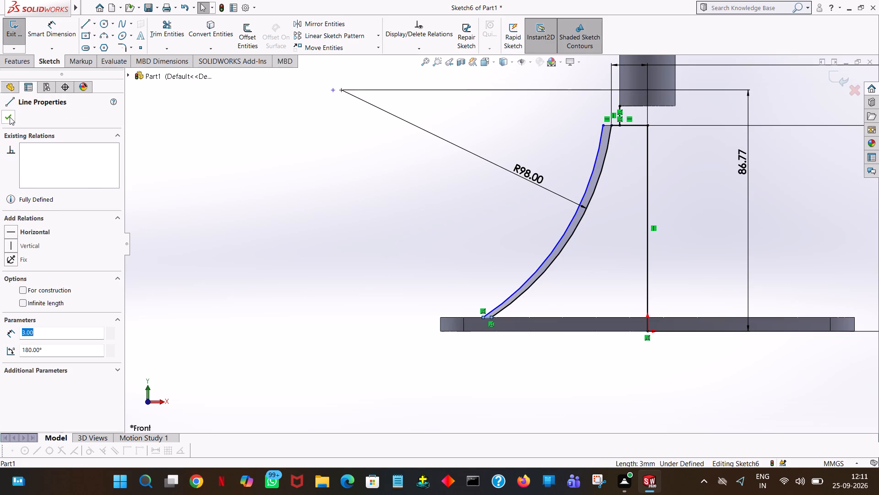
left_click(11, 117)
left_click(239, 186)
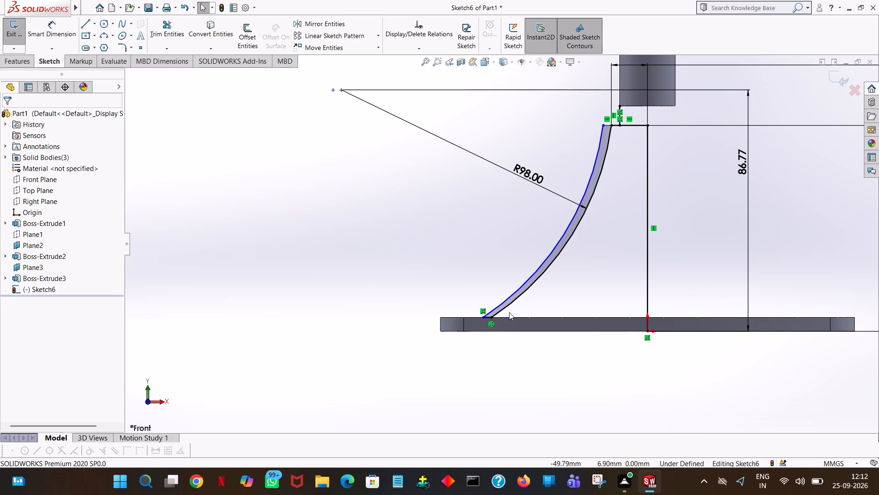
Add a 98 mm radius dimension to the rib's outer arc.
left_click(319, 22)
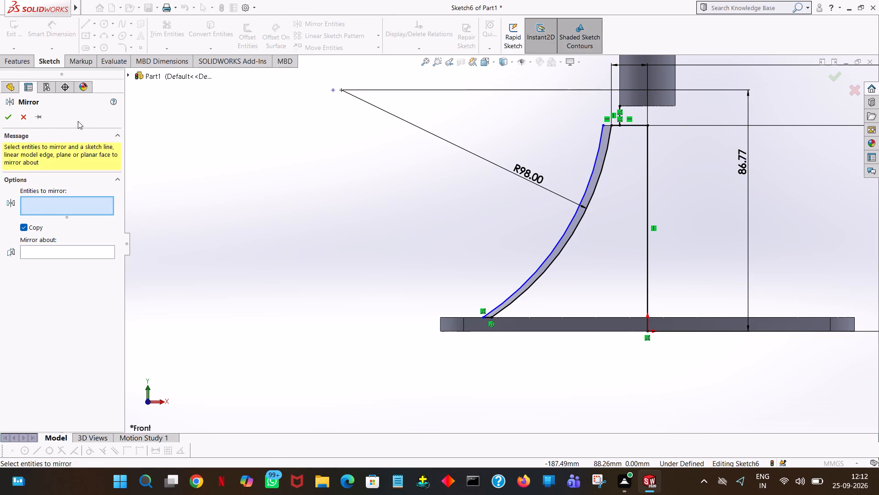
left_click(21, 113)
left_click(53, 18)
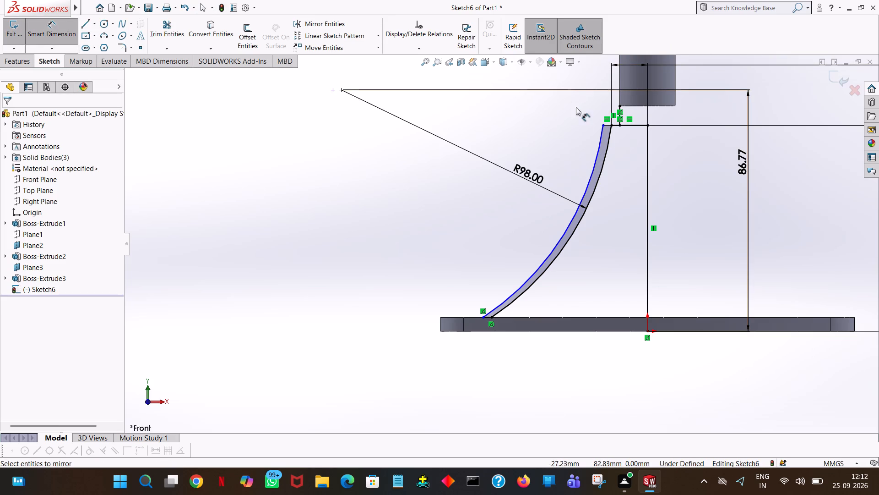
left_click(588, 181)
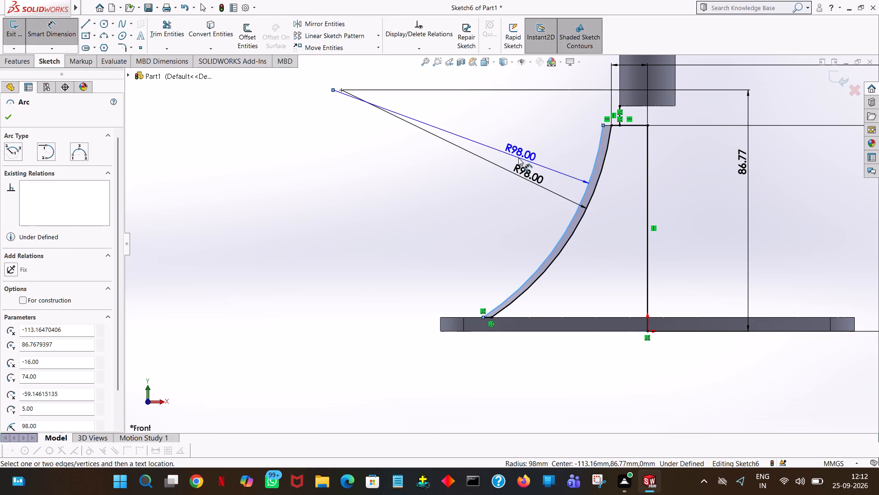
left_click(518, 158)
left_click(477, 144)
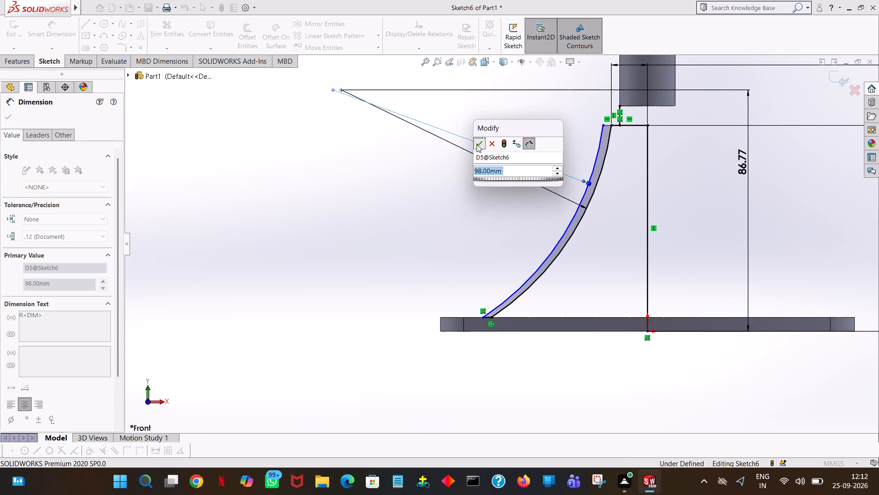
Add a vertical dimension between the outer arc's centre and the origin, accepting the value as drawn.
left_click(593, 162)
left_click(648, 330)
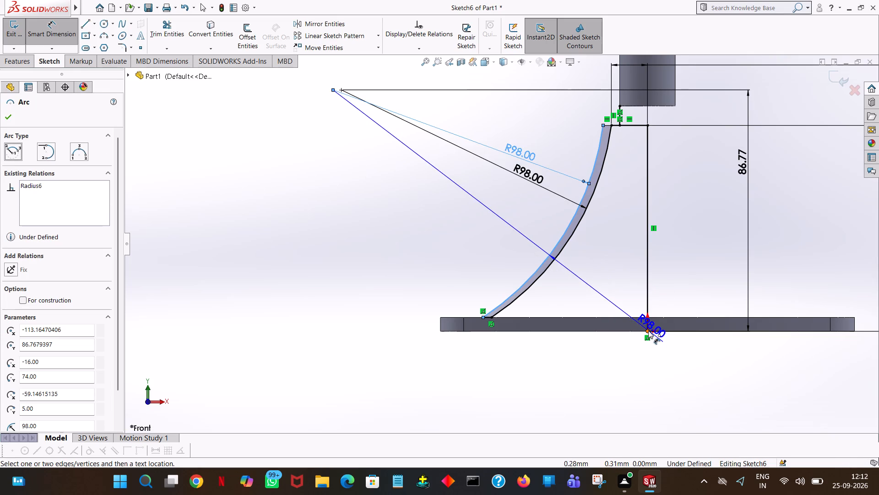
left_click(781, 235)
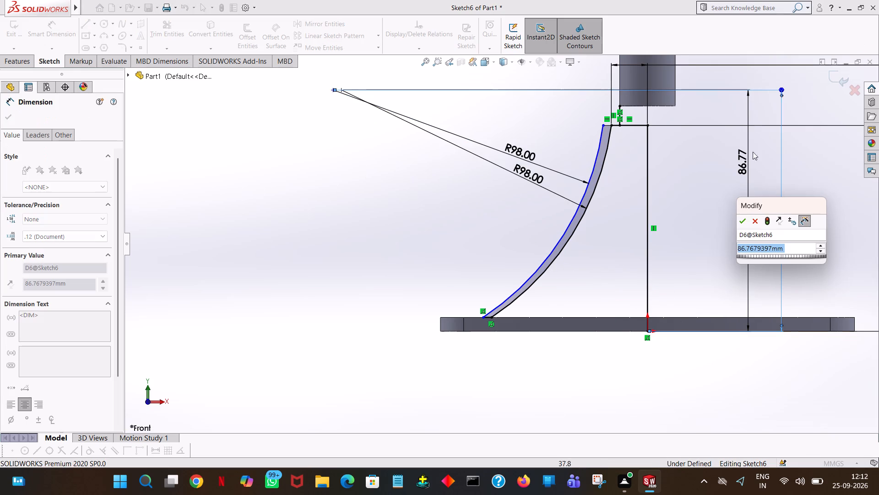
left_click(742, 219)
left_click(820, 159)
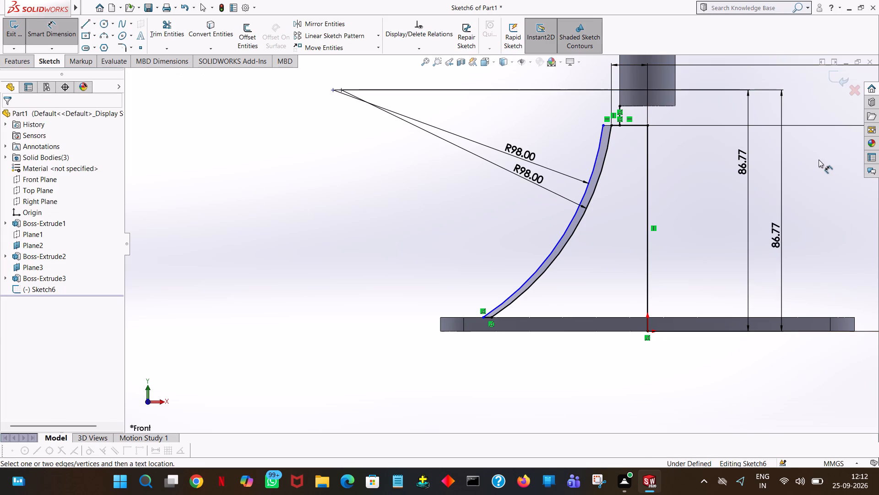
Add an aligned dimension between the outer arc's centre and the origin, accepting the value as drawn.
left_click(571, 221)
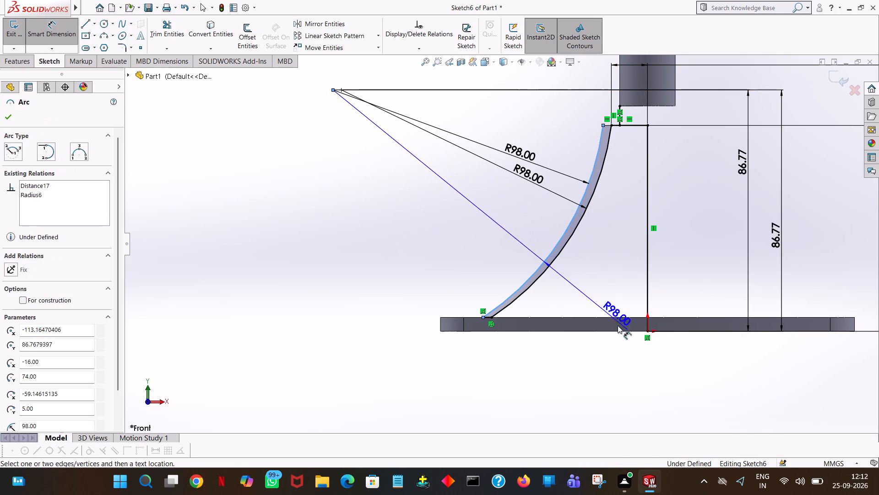
left_click(650, 332)
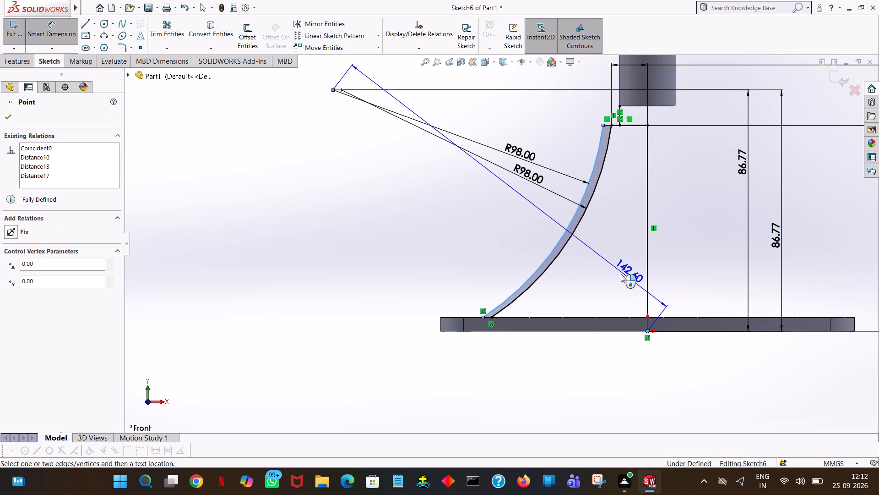
left_click(617, 273)
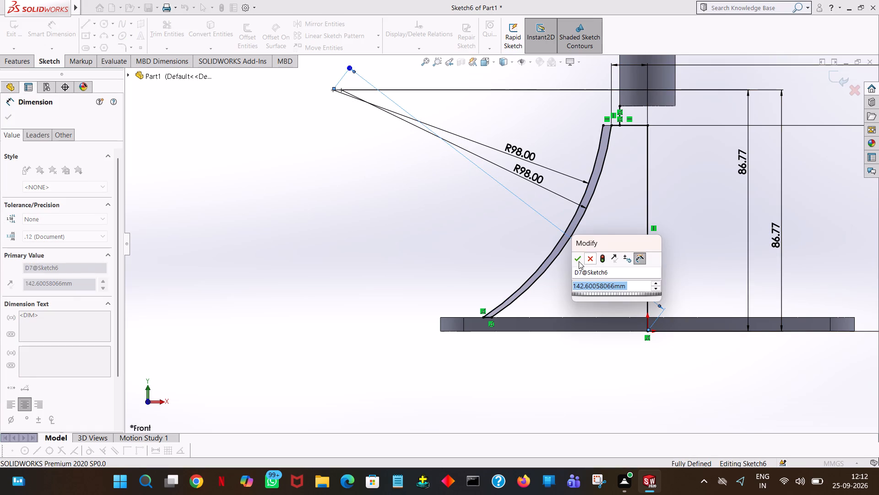
left_click(577, 261)
left_click(686, 215)
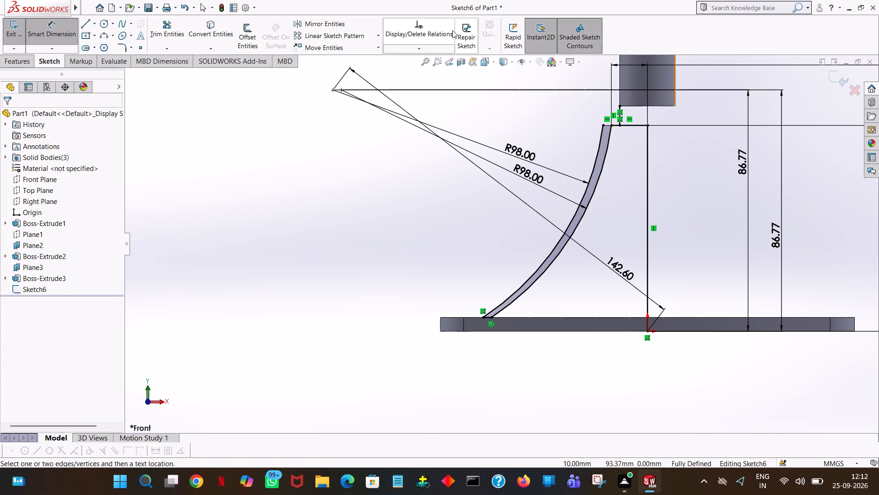
Mirror both rib arcs, the upper horizontal lines, the short vertical line and the 3 mm base line about the vertical centre line.
left_click(326, 27)
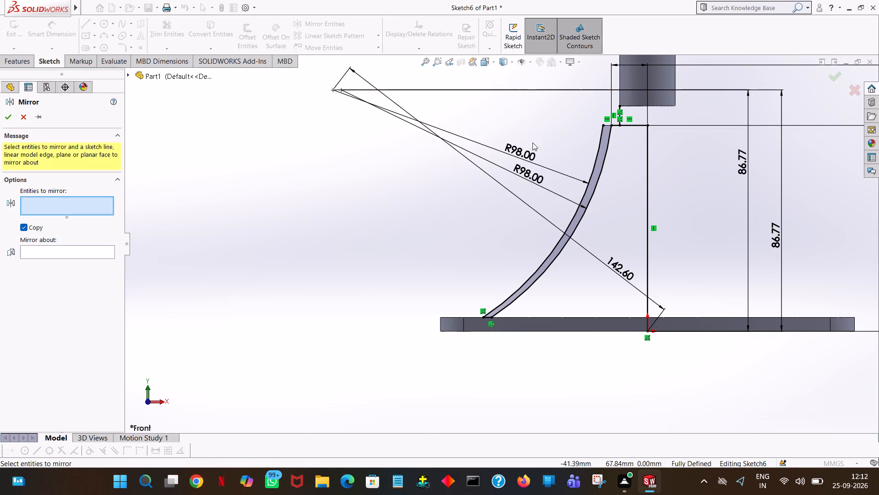
left_click(594, 159)
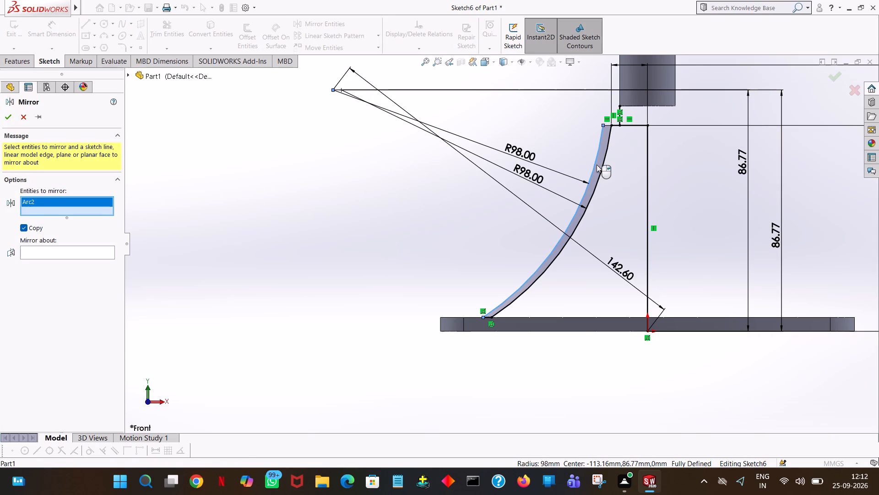
left_click(601, 169)
left_click(608, 126)
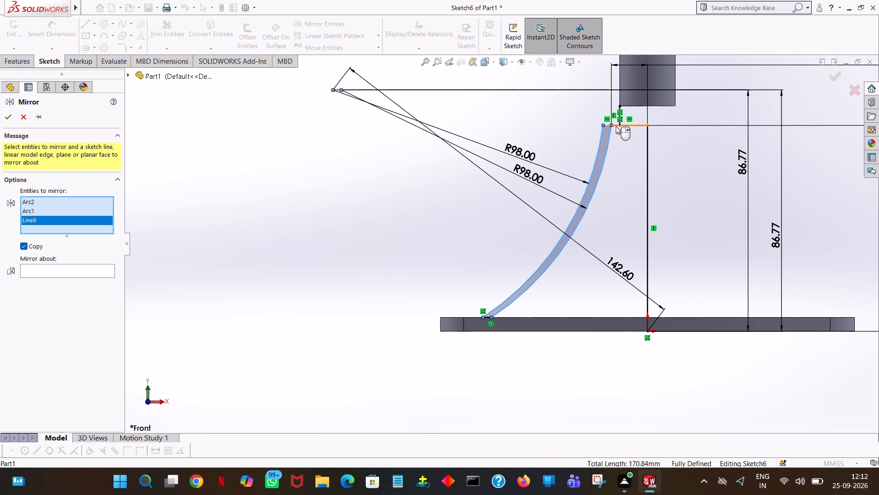
left_click(616, 126)
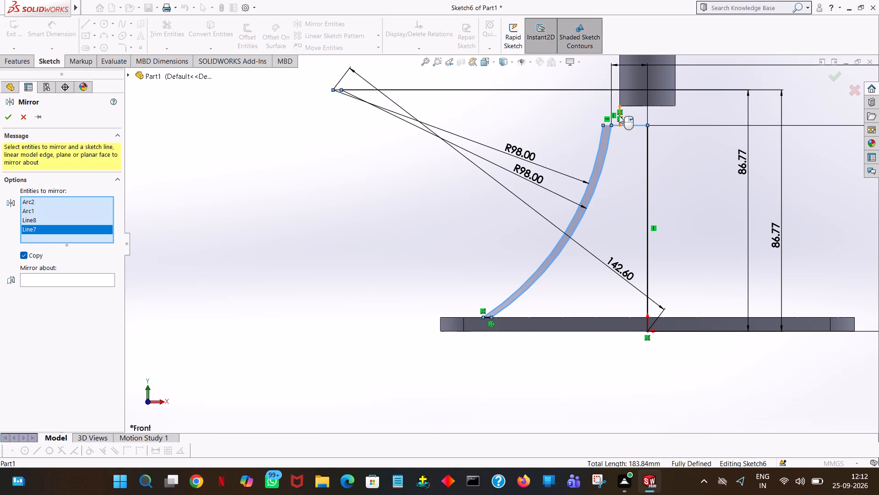
left_click(619, 115)
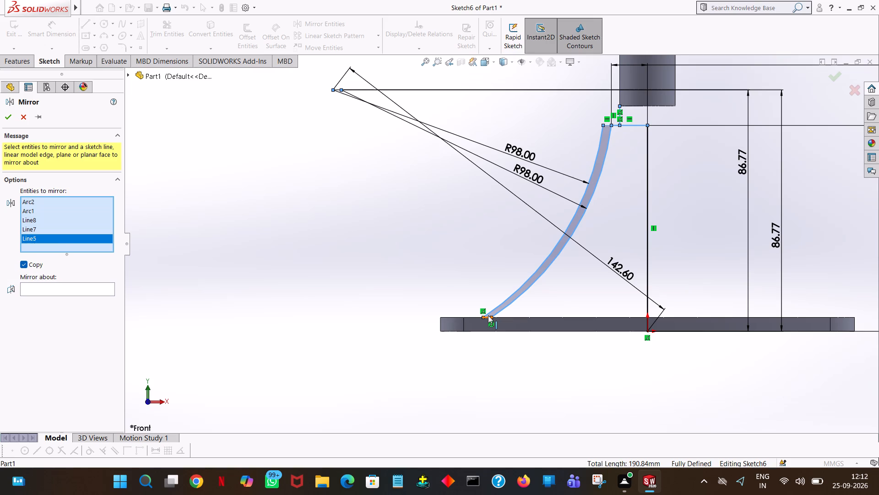
left_click(488, 315)
left_click(43, 290)
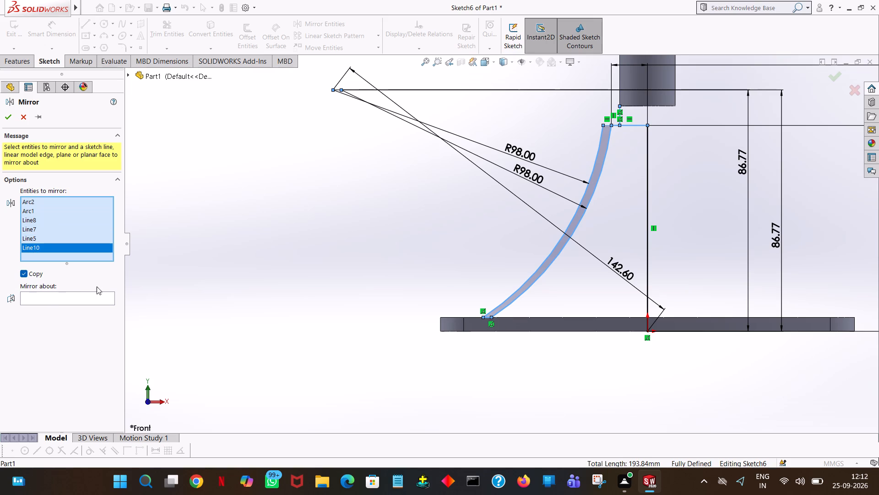
left_click(47, 294)
left_click(649, 214)
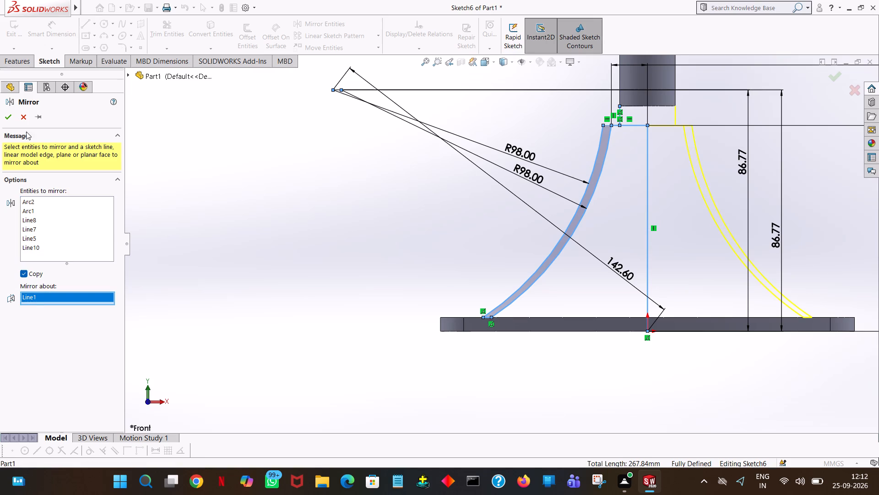
left_click(9, 120)
left_click(332, 188)
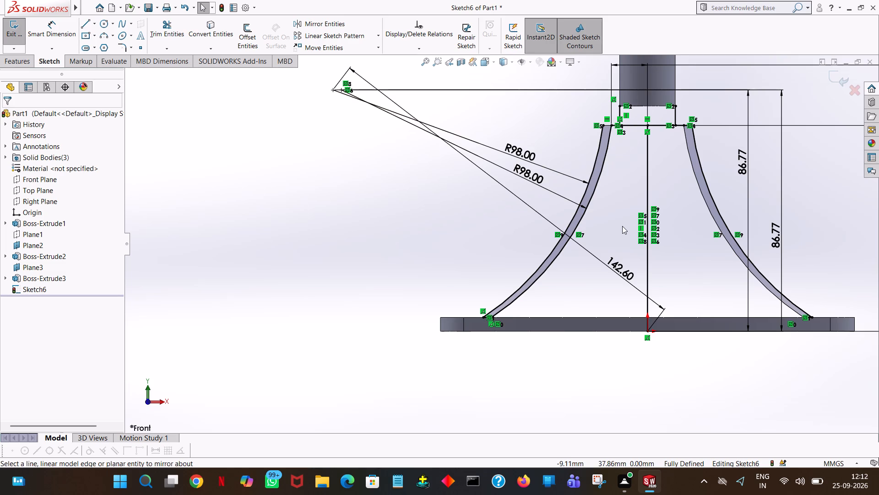
Examine the mirrored rib profile against the base plate and cylinders from several angles.
scroll(734, 161, "down", 4, "ctrl")
scroll(734, 163, "up", 8, "ctrl")
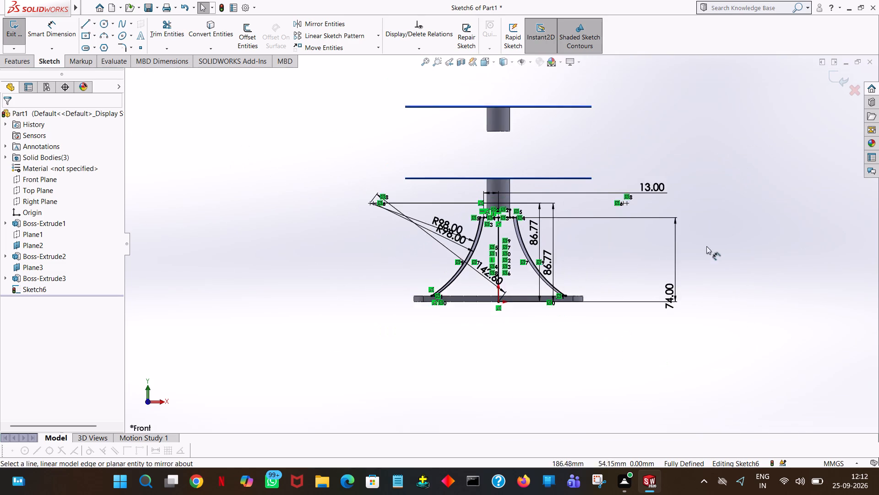
scroll(706, 246, "up", 2, "ctrl")
scroll(681, 269, "down", 3, "ctrl")
scroll(628, 249, "down", 1, "ctrl")
middle_click_drag(689, 253, 679, 258)
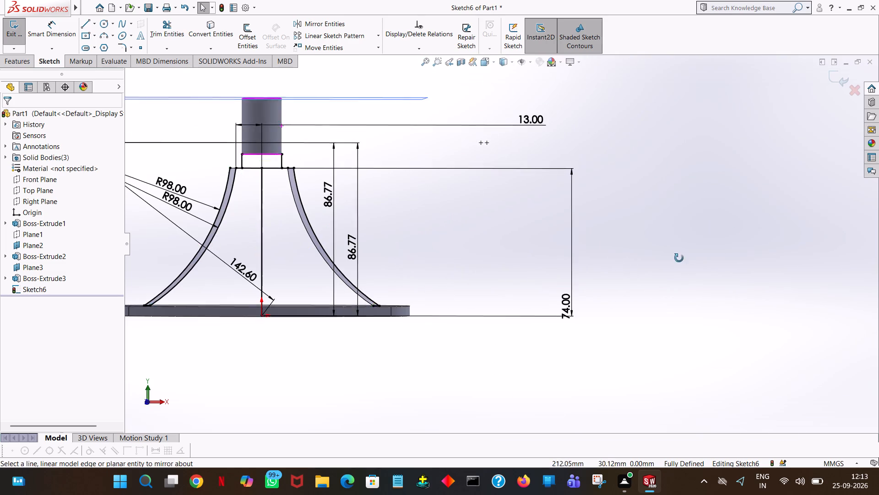
middle_click_drag(679, 258, 629, 282)
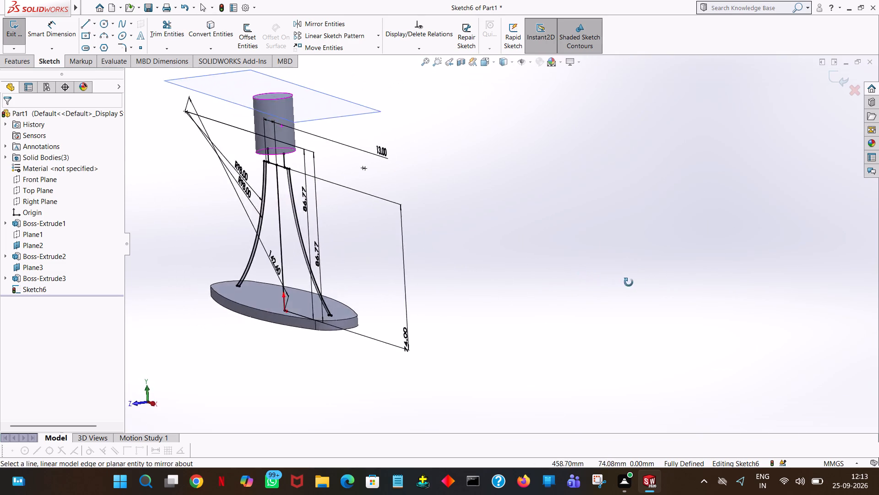
middle_click_drag(629, 282, 713, 259)
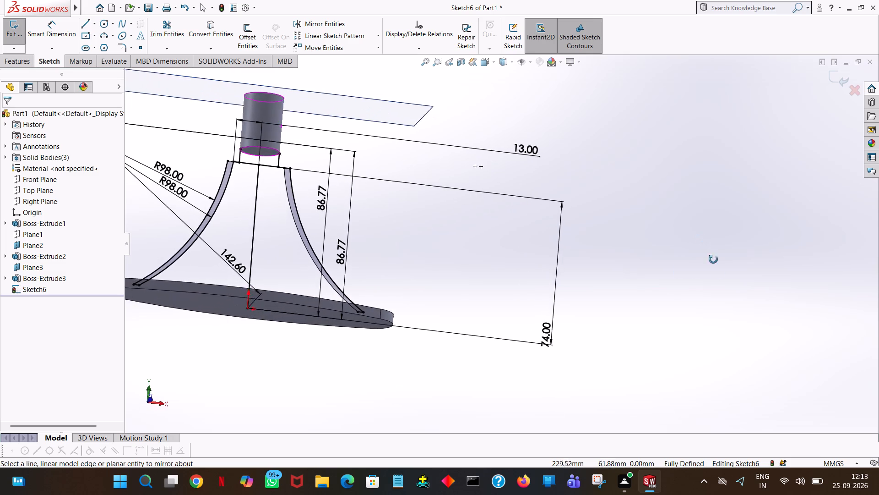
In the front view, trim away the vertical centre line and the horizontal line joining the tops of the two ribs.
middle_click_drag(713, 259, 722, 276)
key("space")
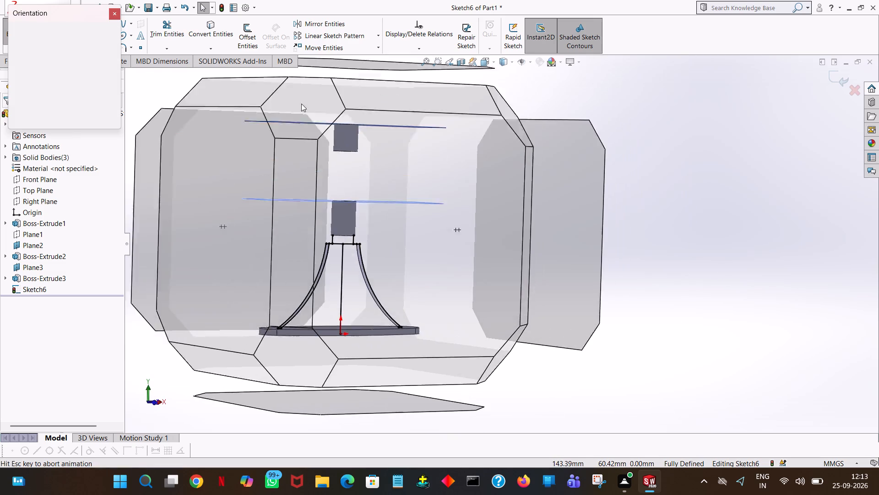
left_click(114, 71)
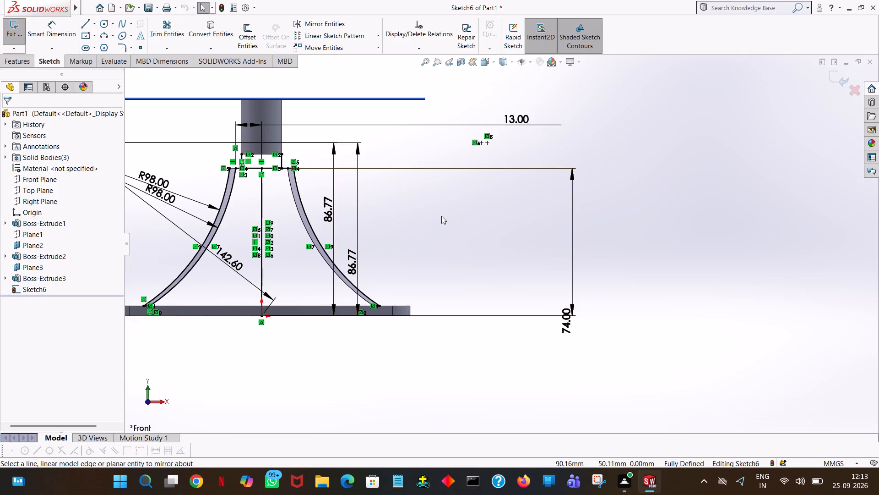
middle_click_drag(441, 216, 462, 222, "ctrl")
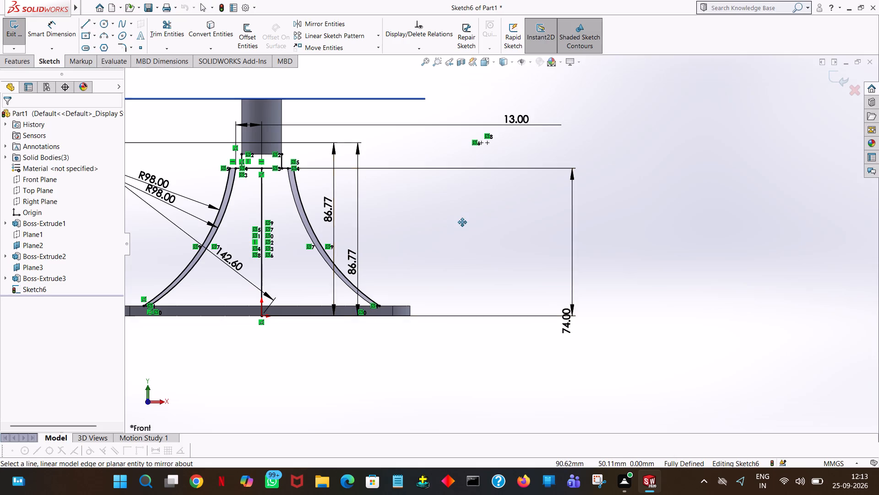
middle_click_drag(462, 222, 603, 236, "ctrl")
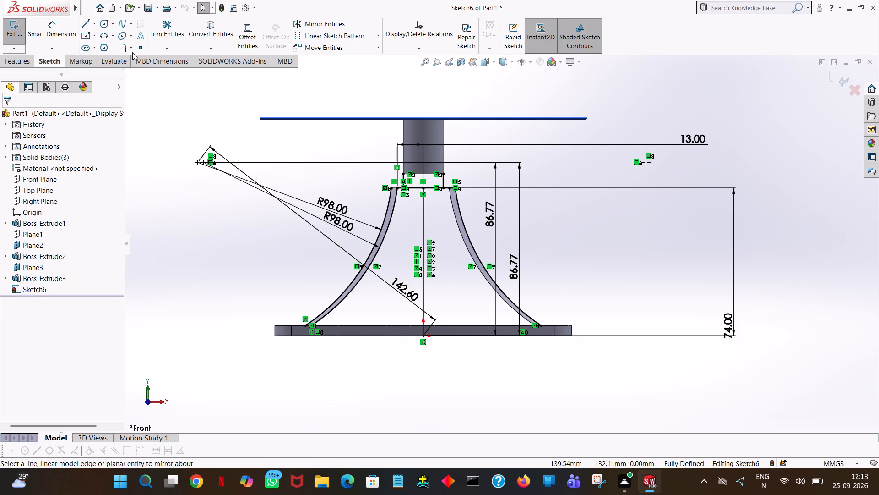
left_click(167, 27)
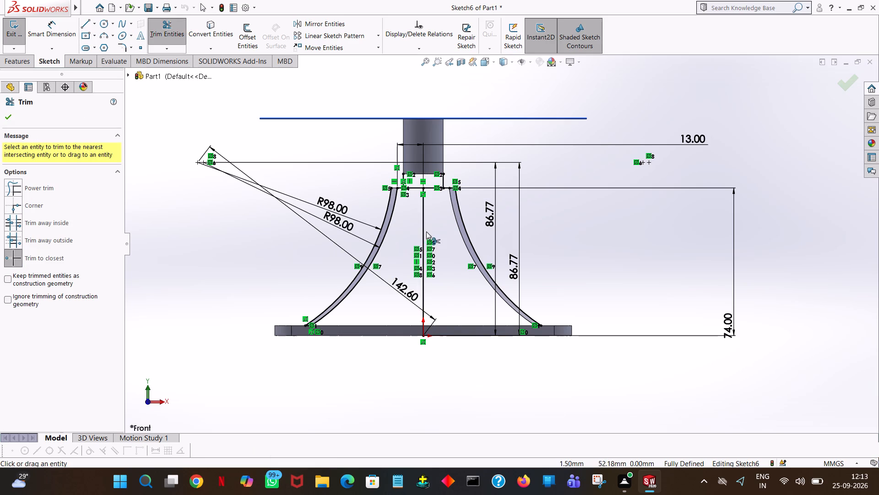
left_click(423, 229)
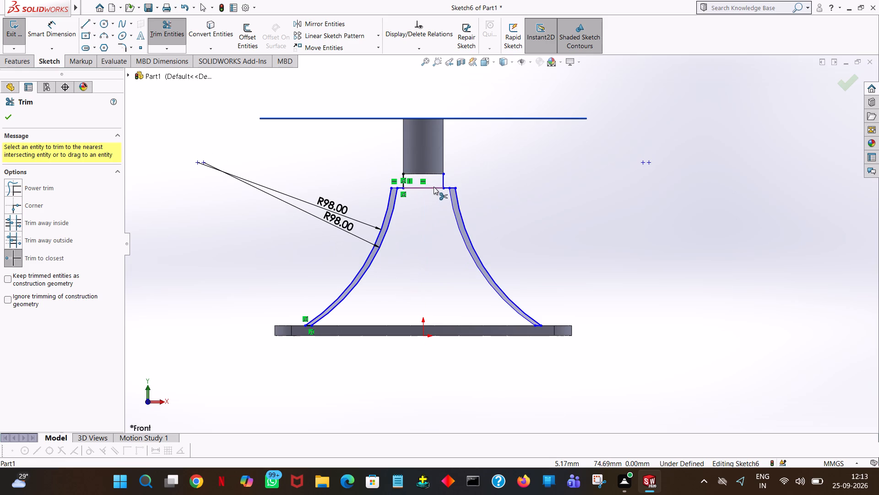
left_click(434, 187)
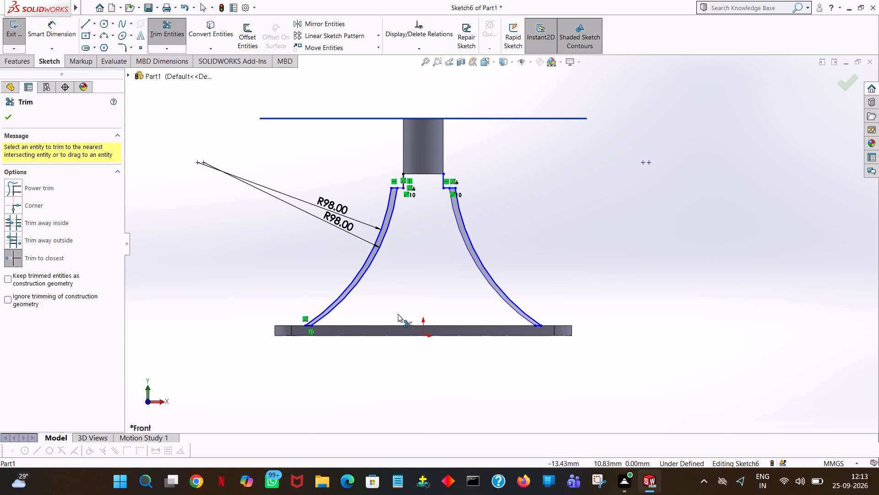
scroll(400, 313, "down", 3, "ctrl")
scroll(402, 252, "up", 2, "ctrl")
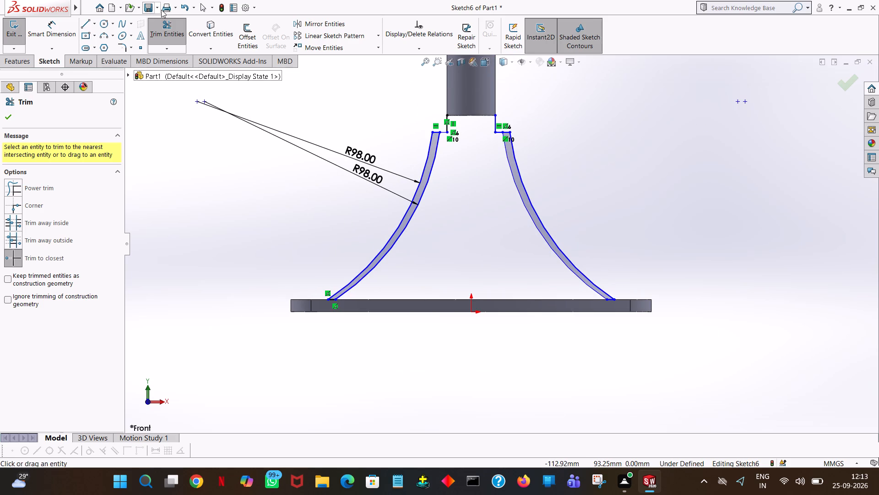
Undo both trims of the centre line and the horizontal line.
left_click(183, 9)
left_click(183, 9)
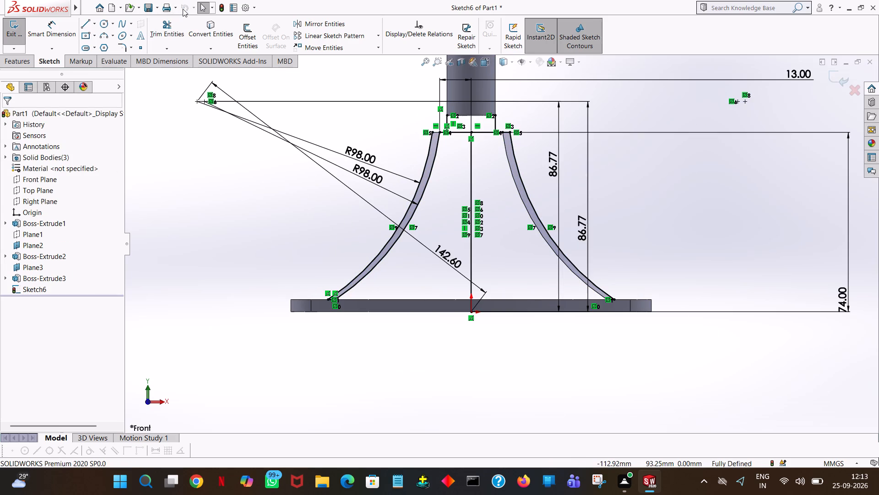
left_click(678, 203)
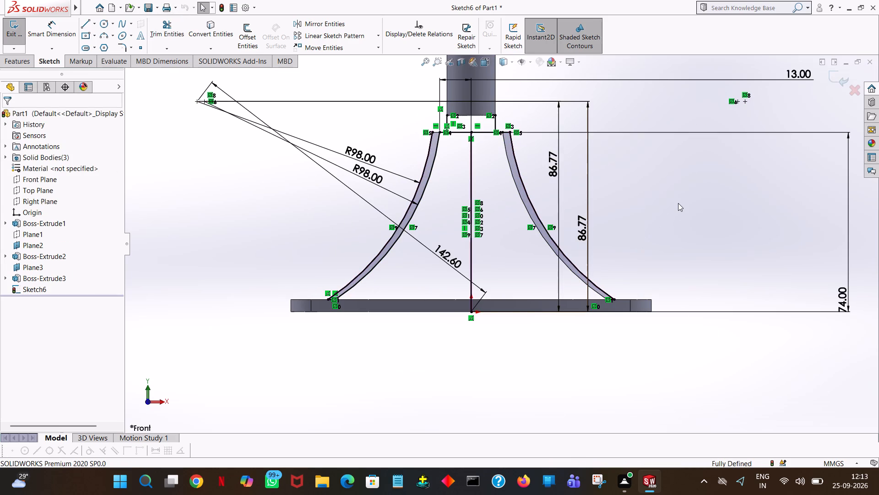
Sketch a 12 mm radius three-point arc from the left rib's inner top corner to the cylinder's bottom left corner.
middle_click_drag(678, 204, 687, 271, "ctrl")
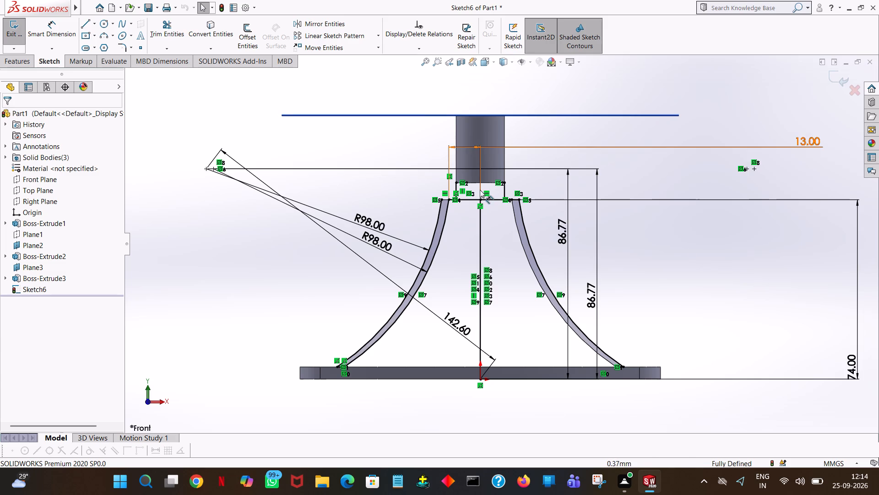
scroll(480, 190, "down", 4, "ctrl")
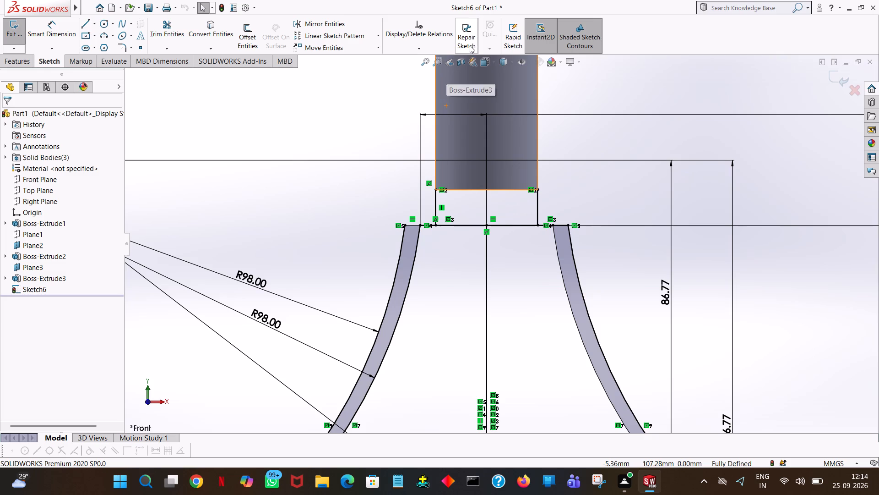
left_click(102, 33)
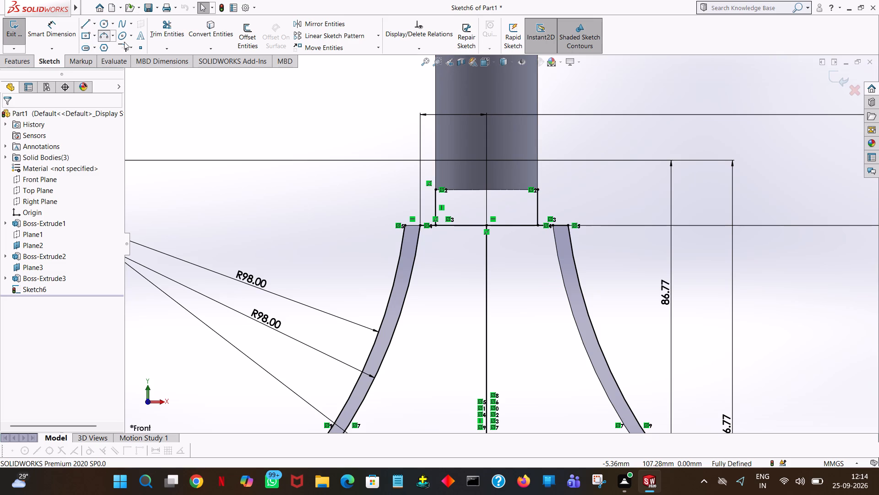
left_click(421, 226)
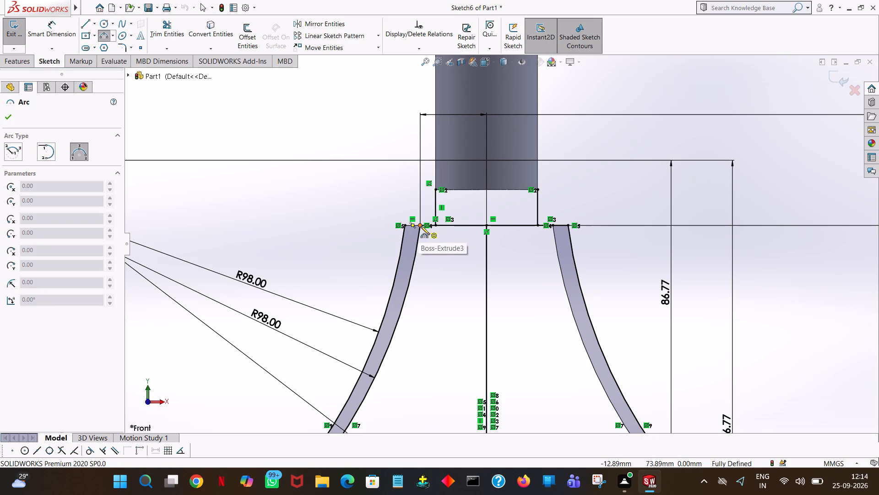
left_click(436, 189)
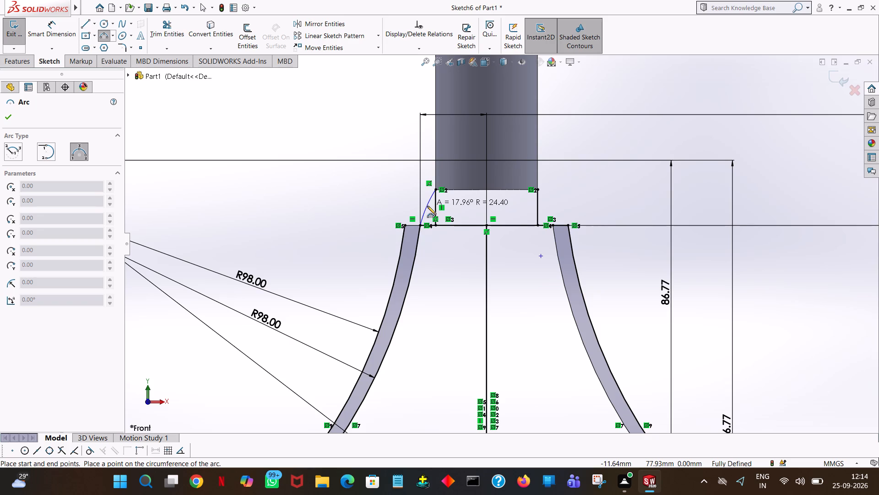
left_click(427, 206)
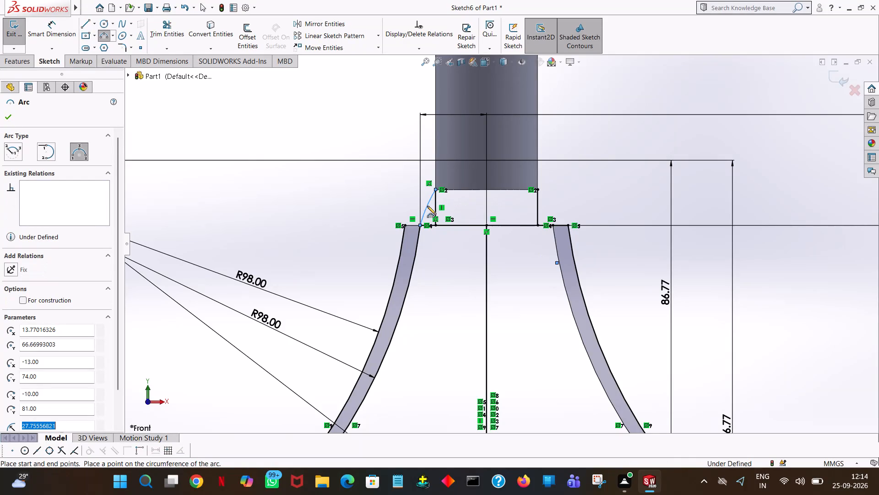
type("12")
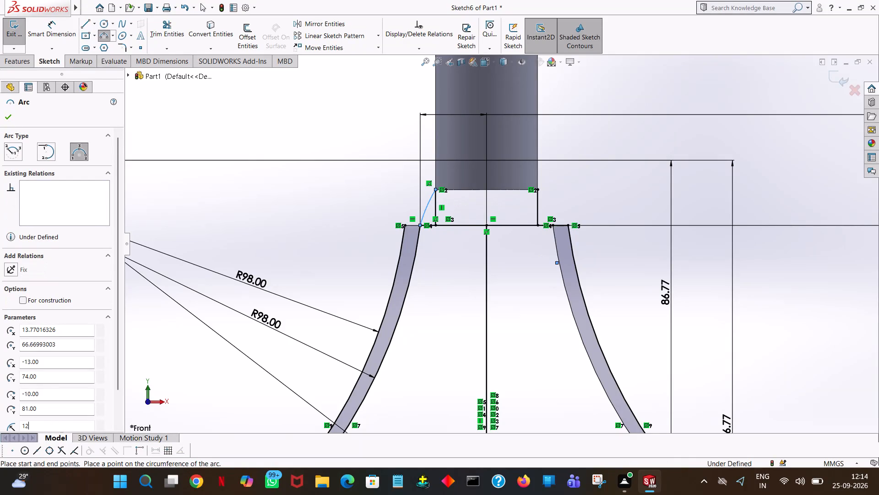
key("Return")
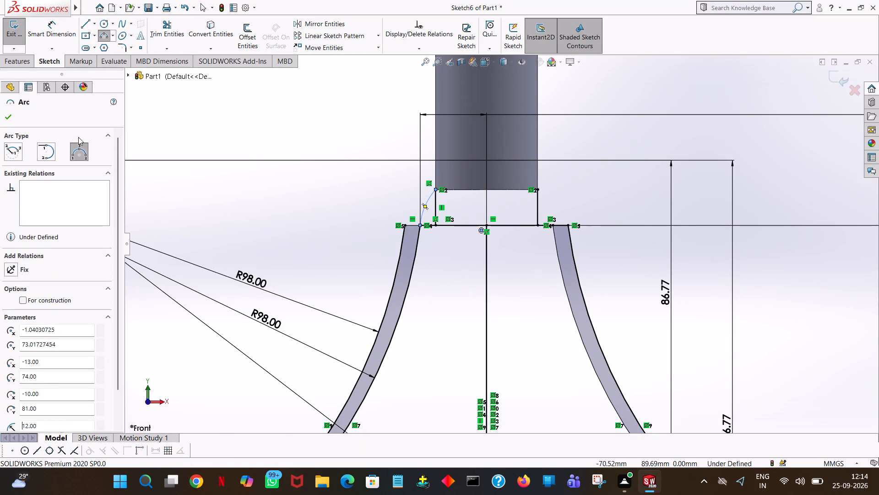
left_click(5, 118)
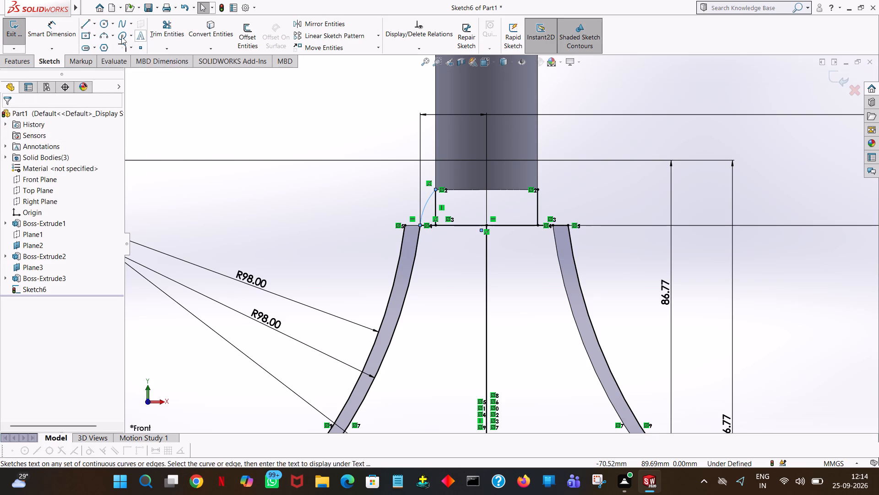
Add a radius dimension to the new small arc, accepting 12 mm.
left_click(67, 32)
left_click(426, 203)
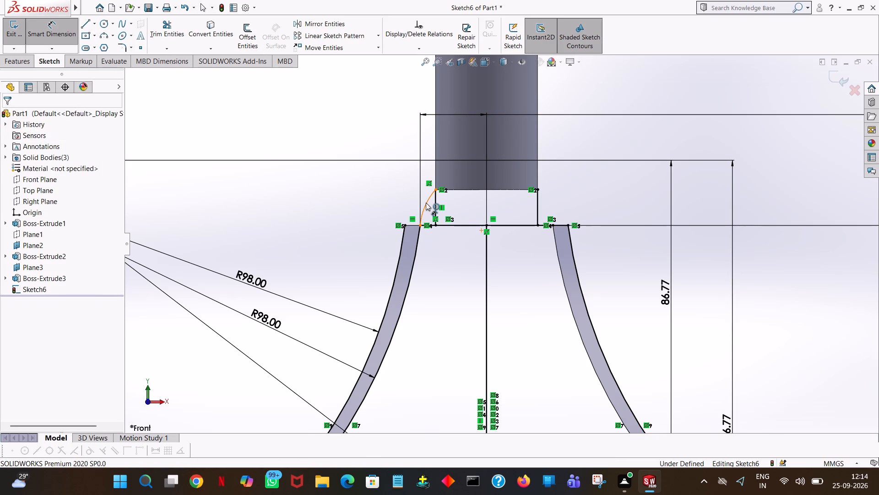
left_click(349, 175)
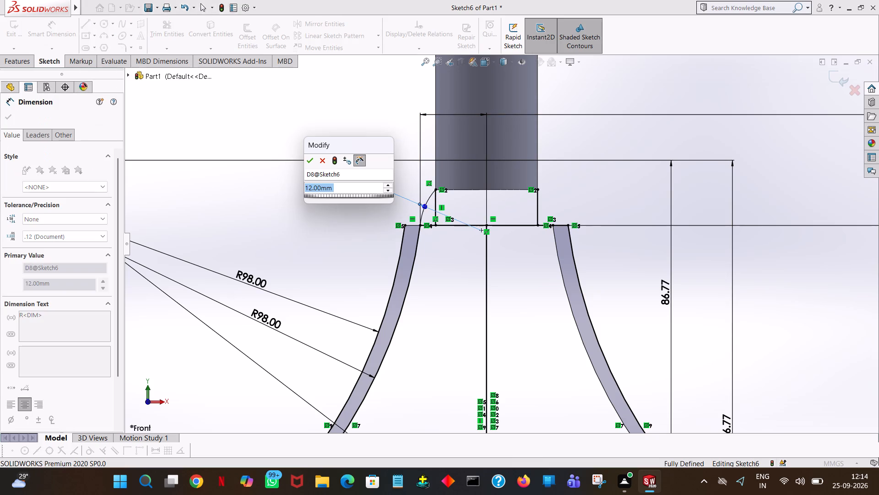
left_click(309, 160)
left_click(282, 169)
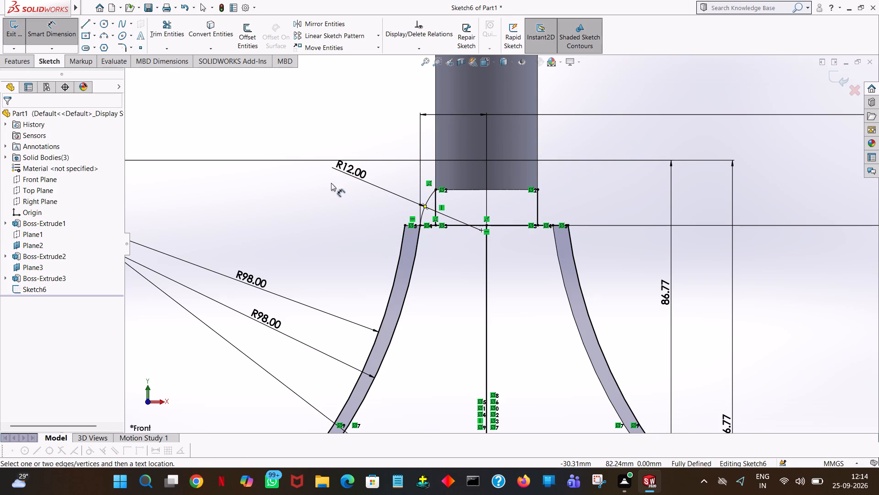
Sketch a 3 mm vertical line upward along the cylinder's left edge from the small arc's upper end.
left_click(86, 24)
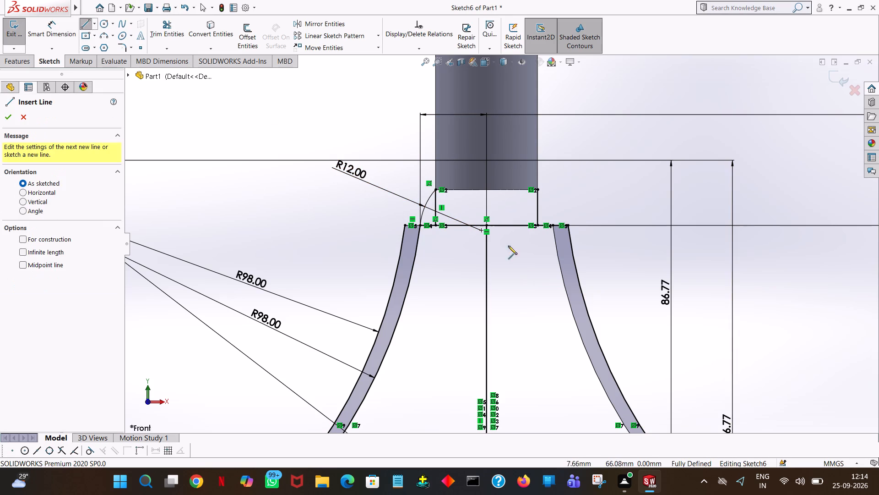
left_click(435, 188)
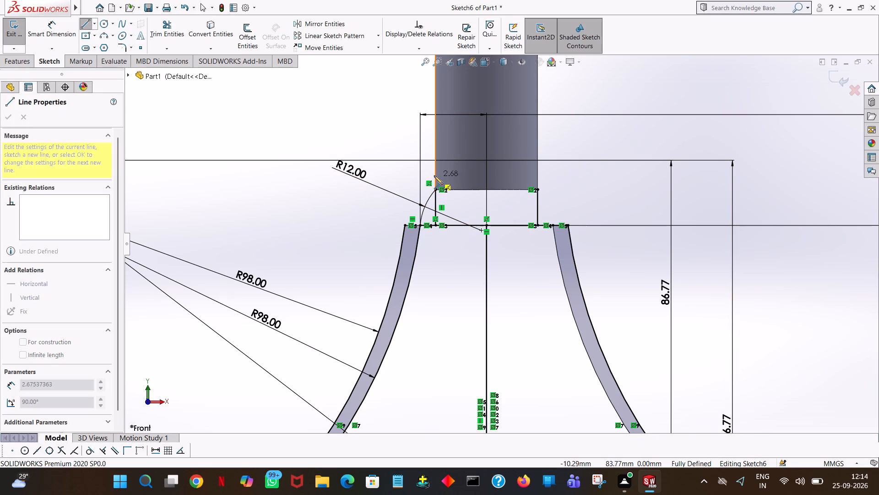
left_click(434, 176)
key("3")
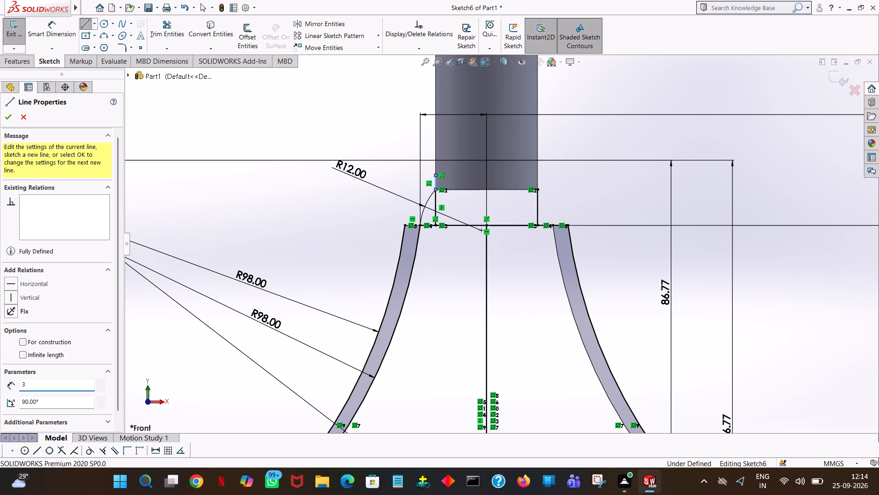
key("Return")
right_click(434, 176)
left_click(449, 177)
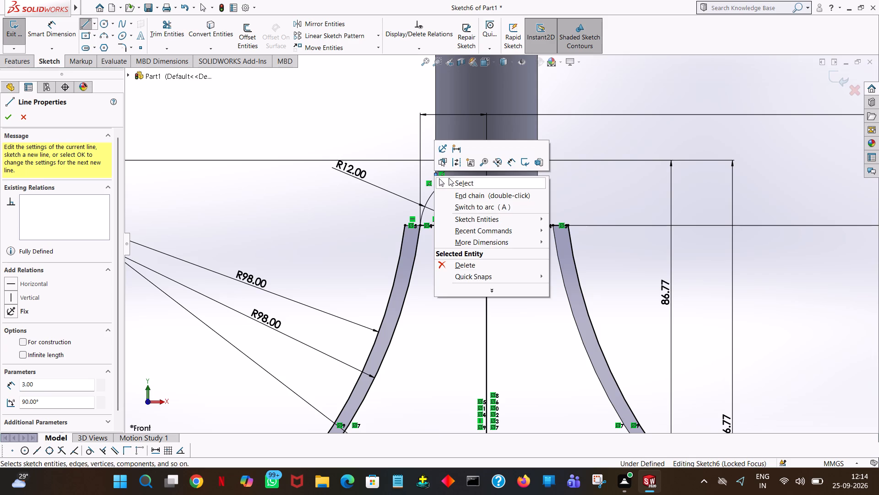
Sketch a 12 mm radius three-point arc from the left rib's outer top corner to the short vertical line's upper end.
left_click(100, 38)
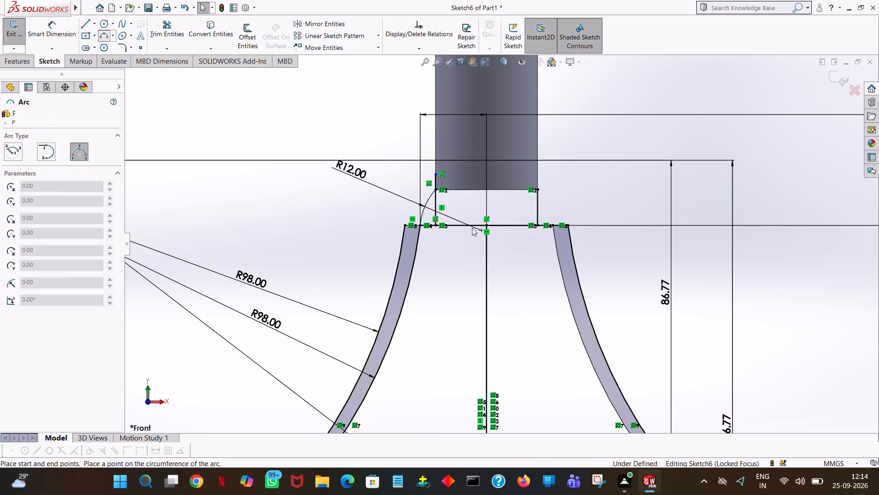
left_click(403, 225)
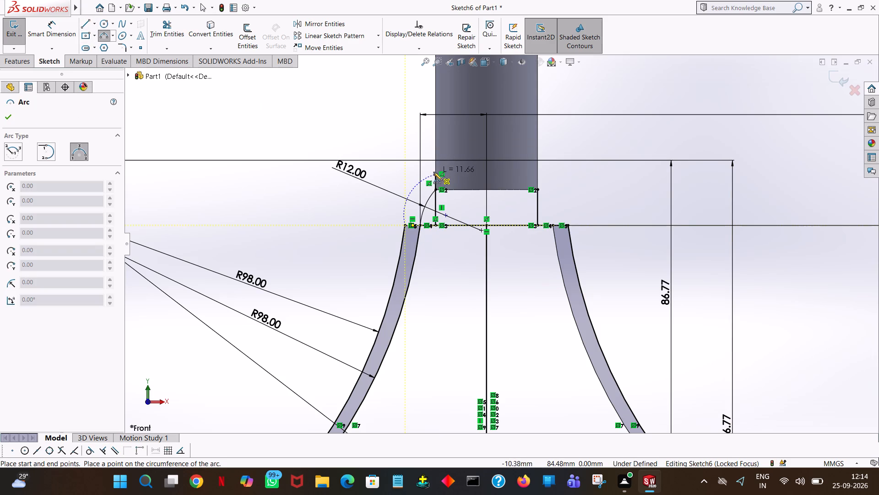
left_click(435, 174)
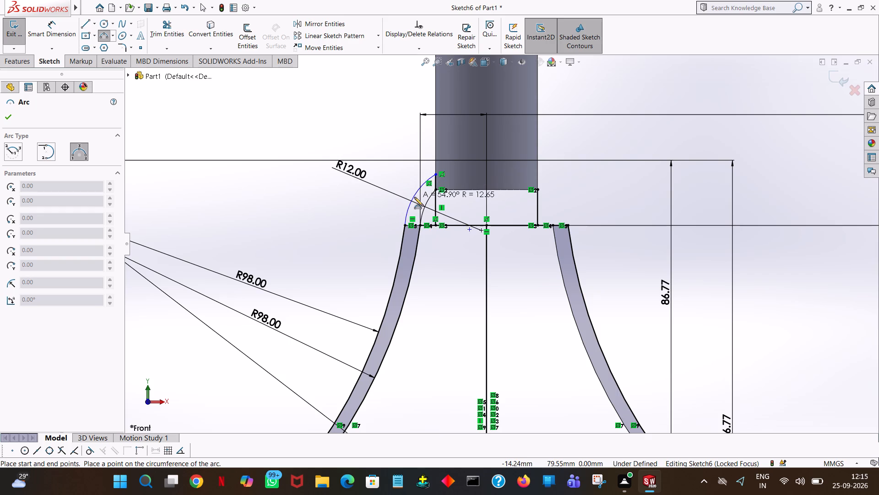
left_click(415, 197)
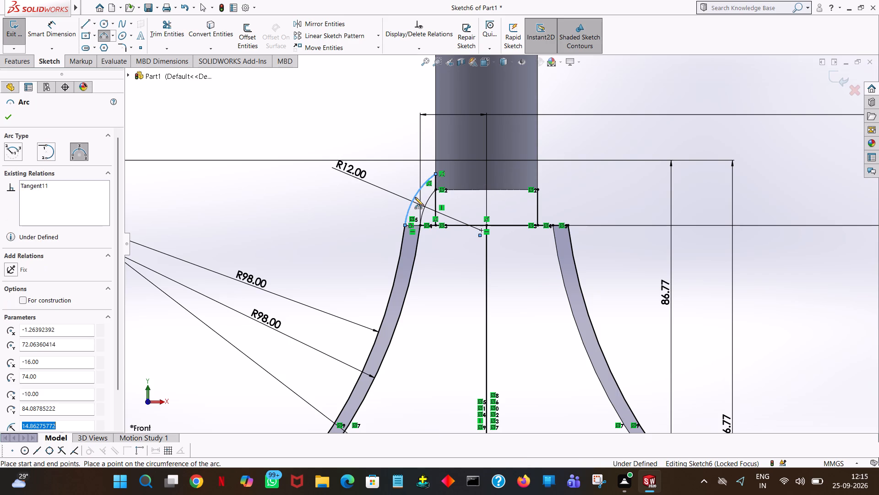
type("12")
key("Return")
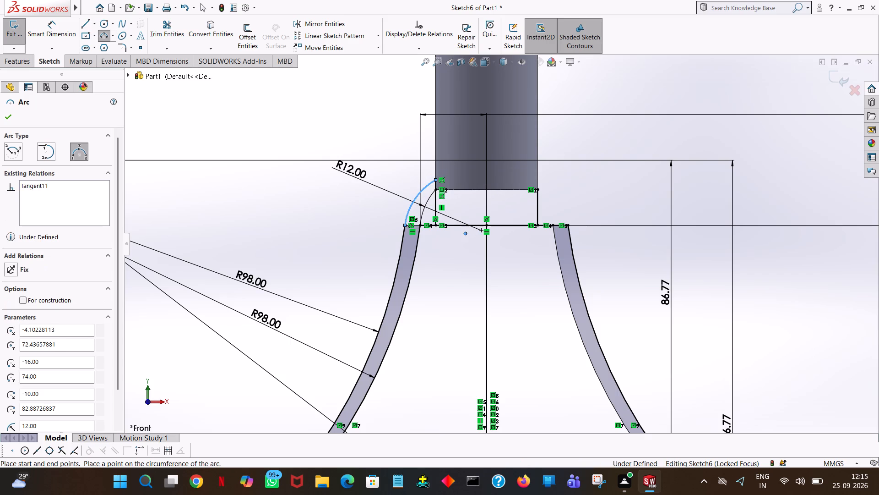
right_click(415, 197)
left_click(434, 203)
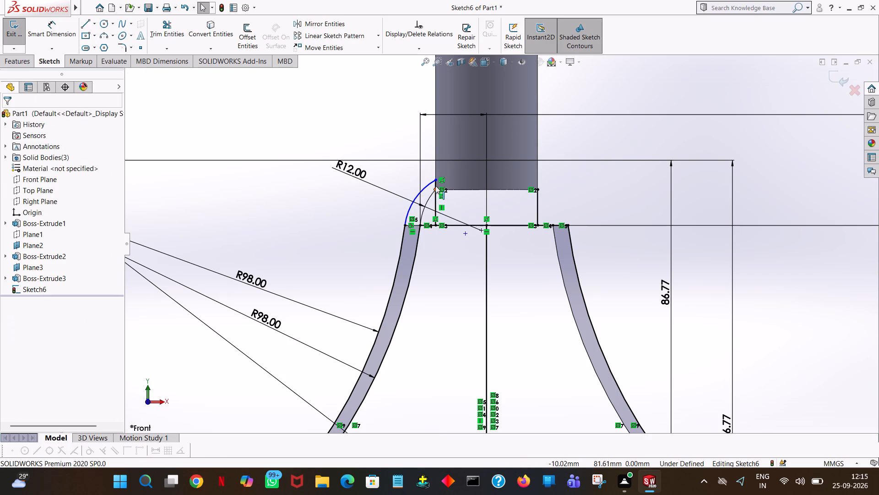
Set the length of the short vertical line between the two small arcs' upper ends to 3 mm.
left_click(435, 184)
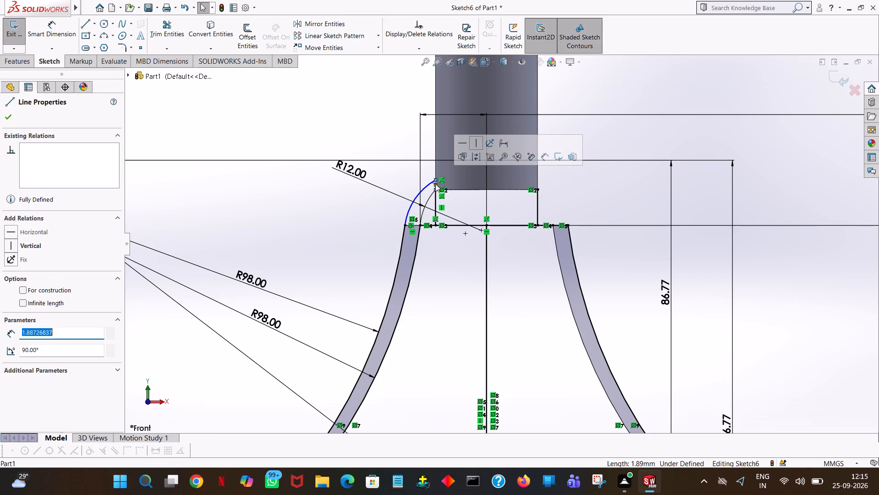
key("3")
key("Return")
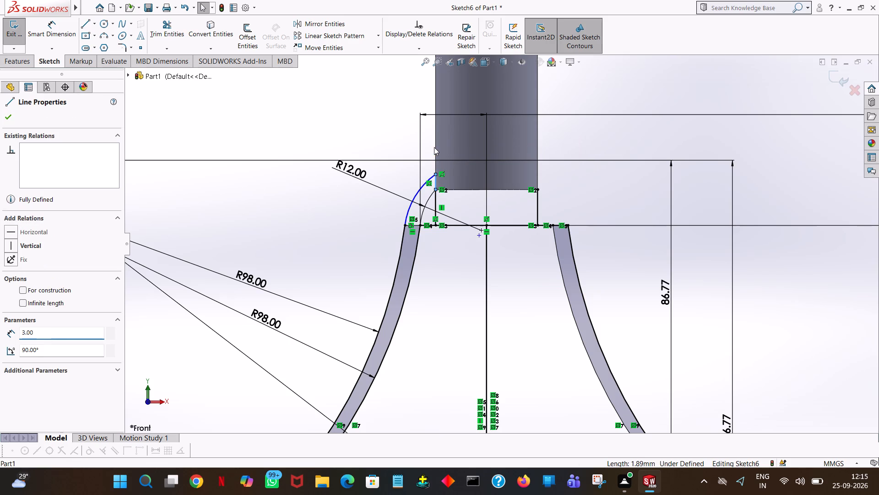
left_click(285, 129)
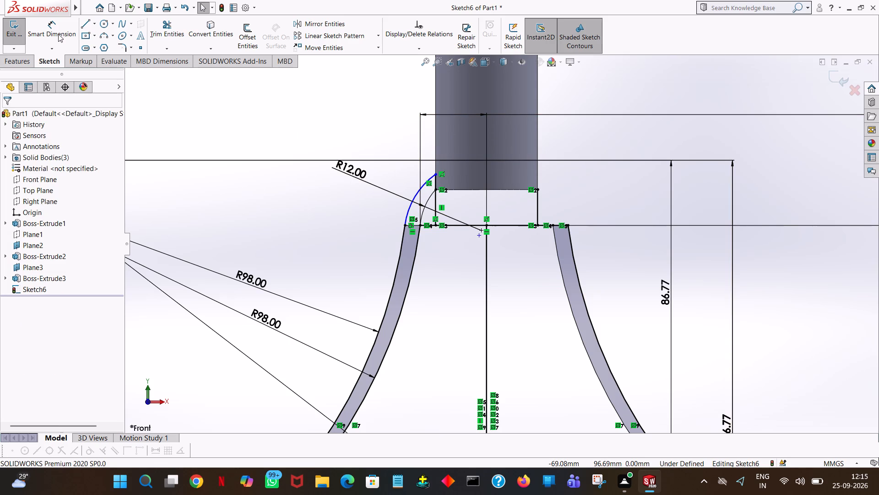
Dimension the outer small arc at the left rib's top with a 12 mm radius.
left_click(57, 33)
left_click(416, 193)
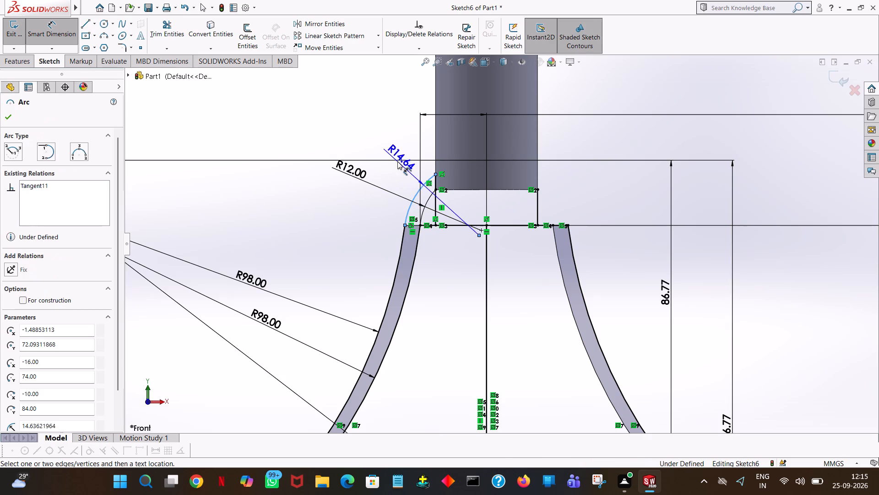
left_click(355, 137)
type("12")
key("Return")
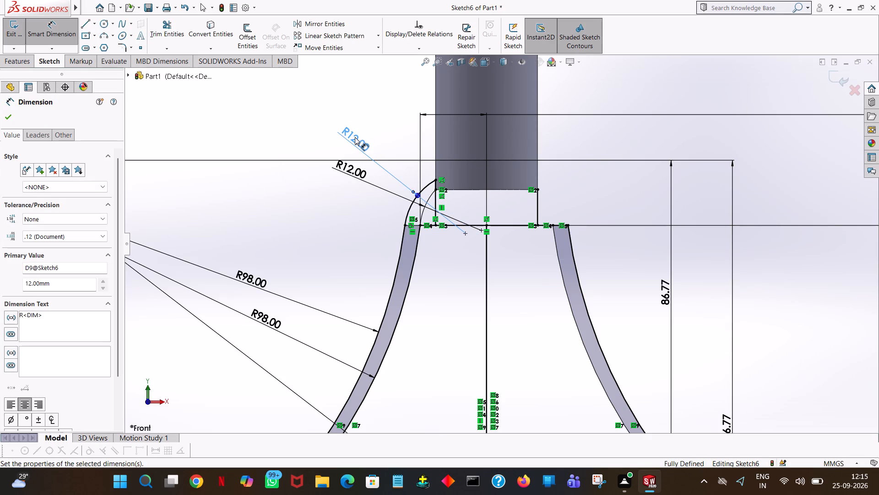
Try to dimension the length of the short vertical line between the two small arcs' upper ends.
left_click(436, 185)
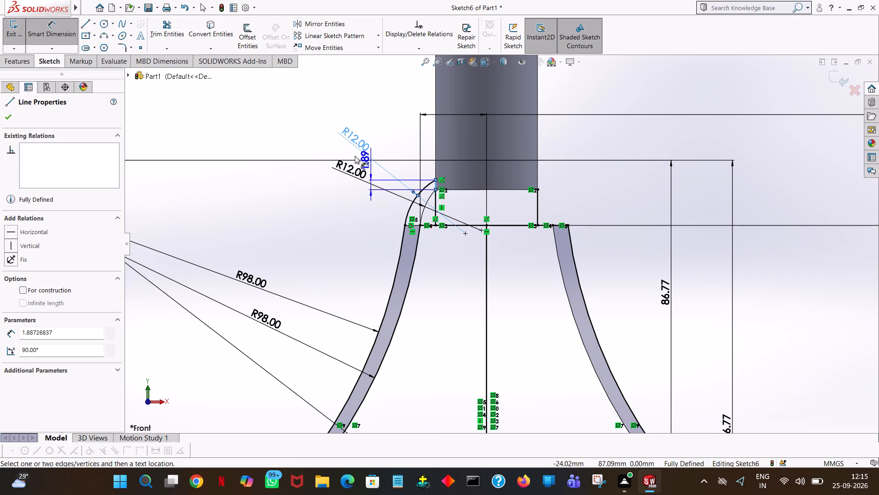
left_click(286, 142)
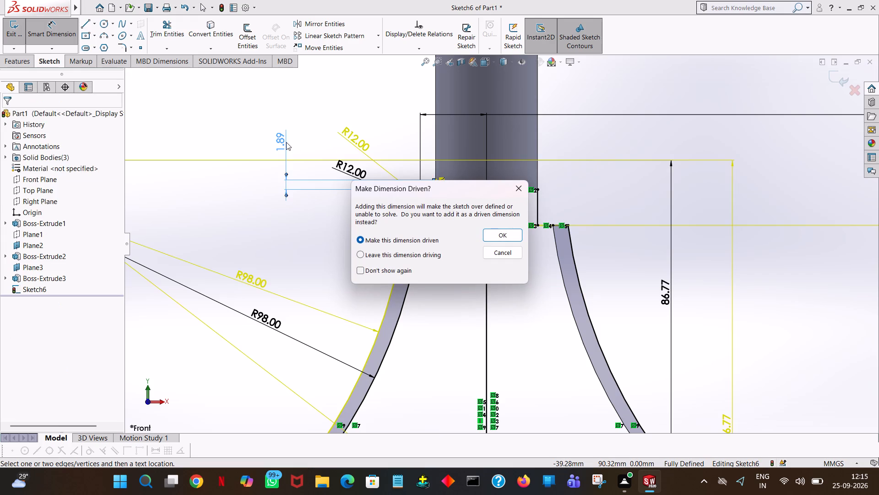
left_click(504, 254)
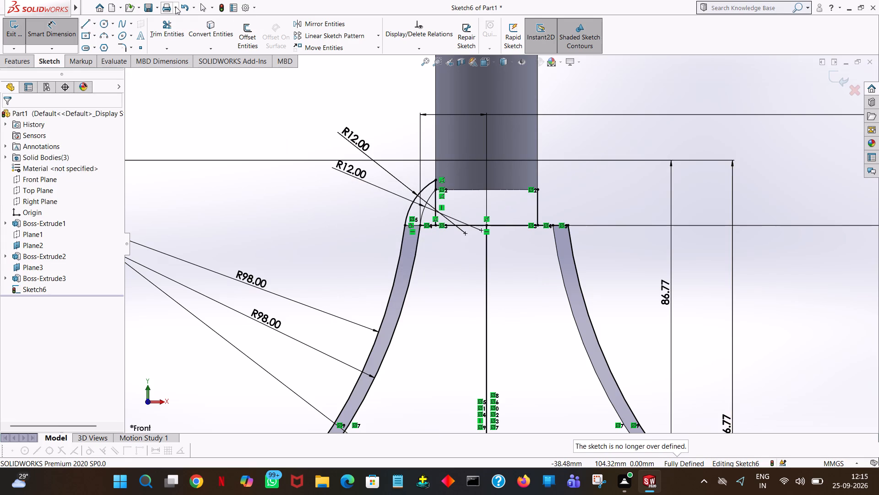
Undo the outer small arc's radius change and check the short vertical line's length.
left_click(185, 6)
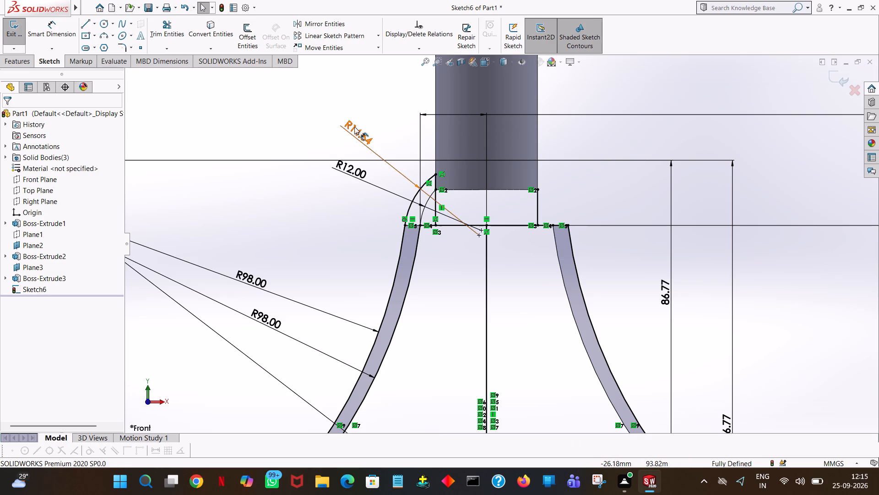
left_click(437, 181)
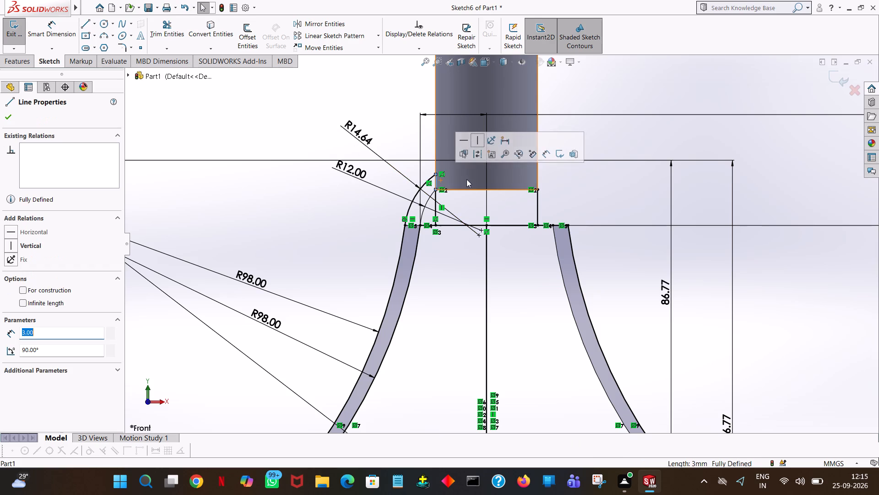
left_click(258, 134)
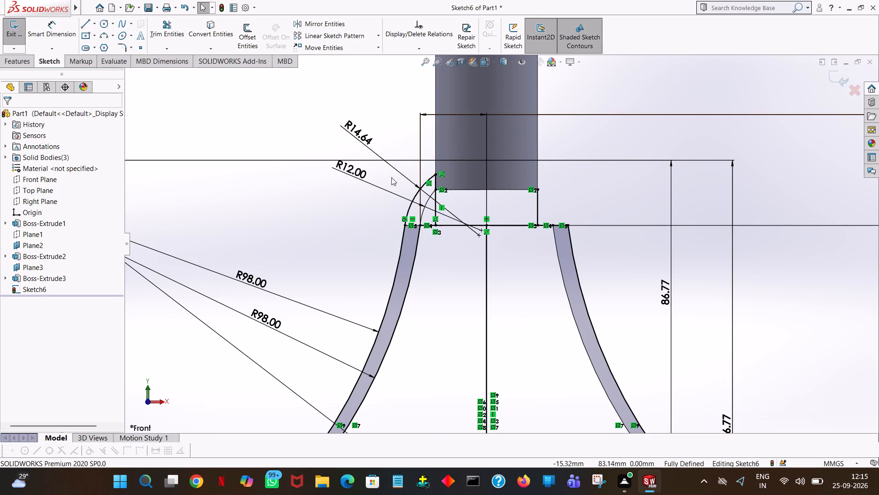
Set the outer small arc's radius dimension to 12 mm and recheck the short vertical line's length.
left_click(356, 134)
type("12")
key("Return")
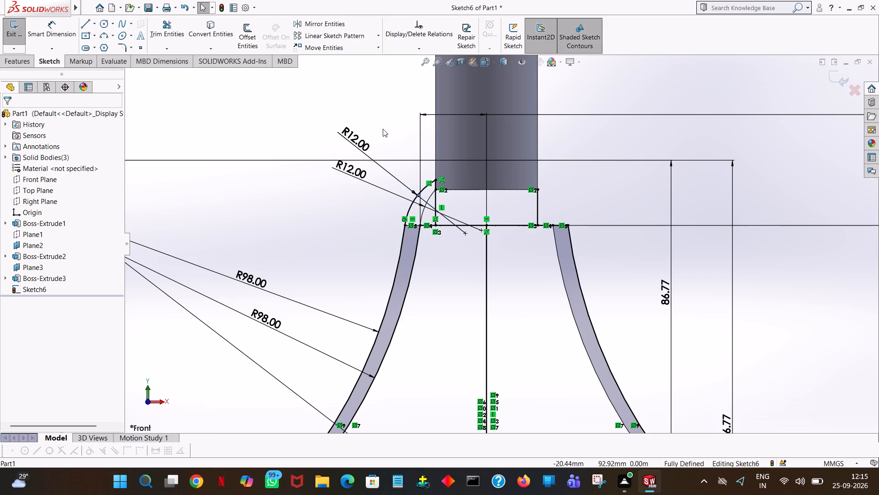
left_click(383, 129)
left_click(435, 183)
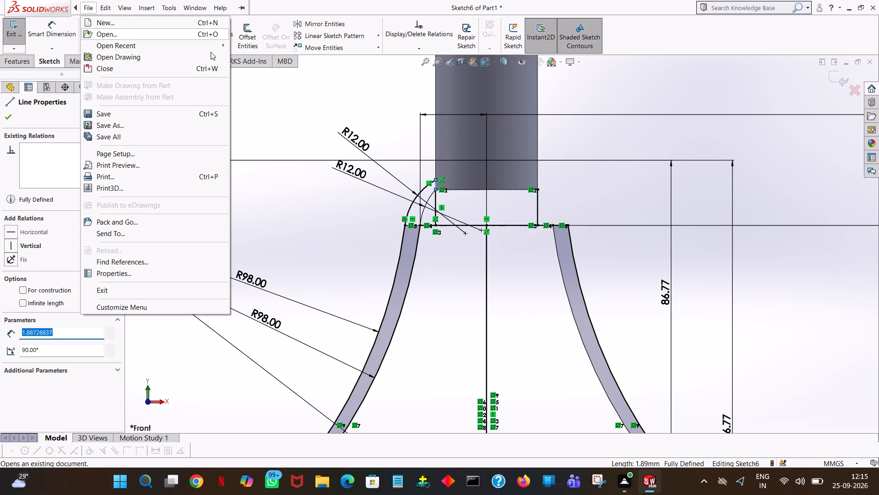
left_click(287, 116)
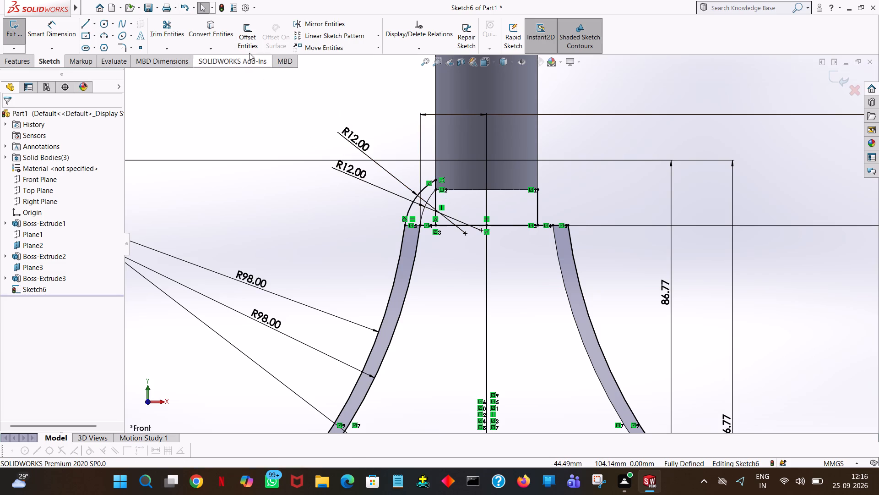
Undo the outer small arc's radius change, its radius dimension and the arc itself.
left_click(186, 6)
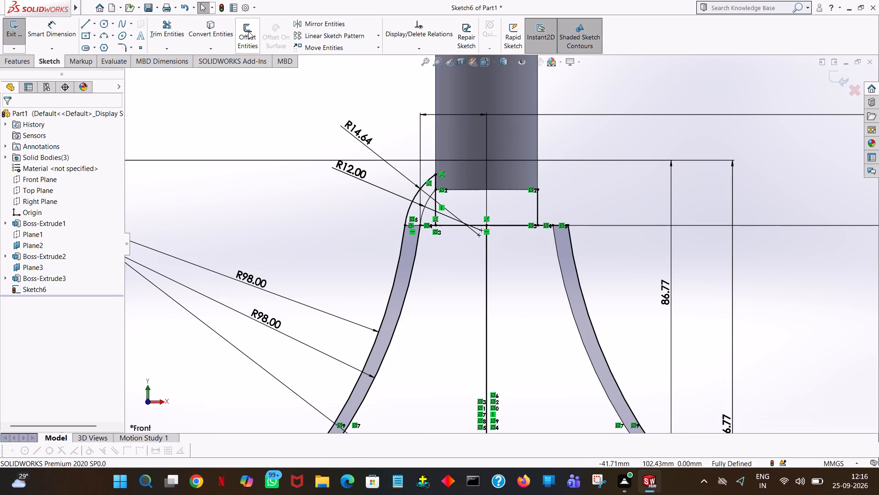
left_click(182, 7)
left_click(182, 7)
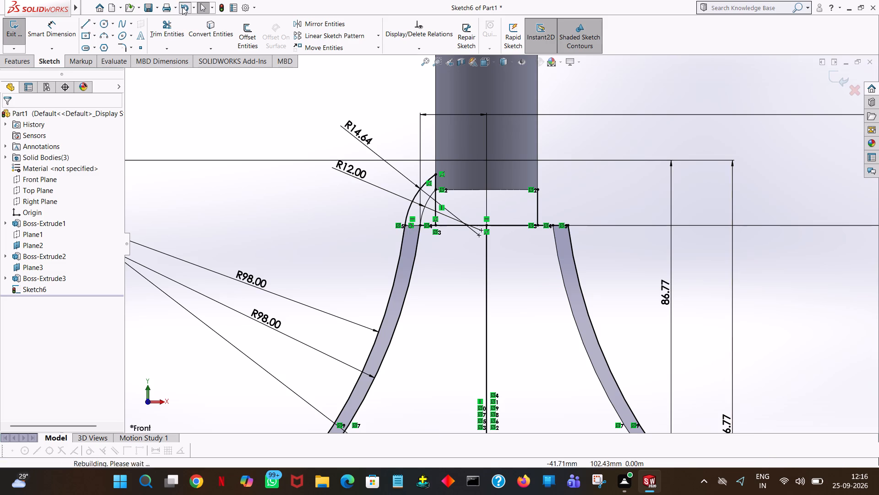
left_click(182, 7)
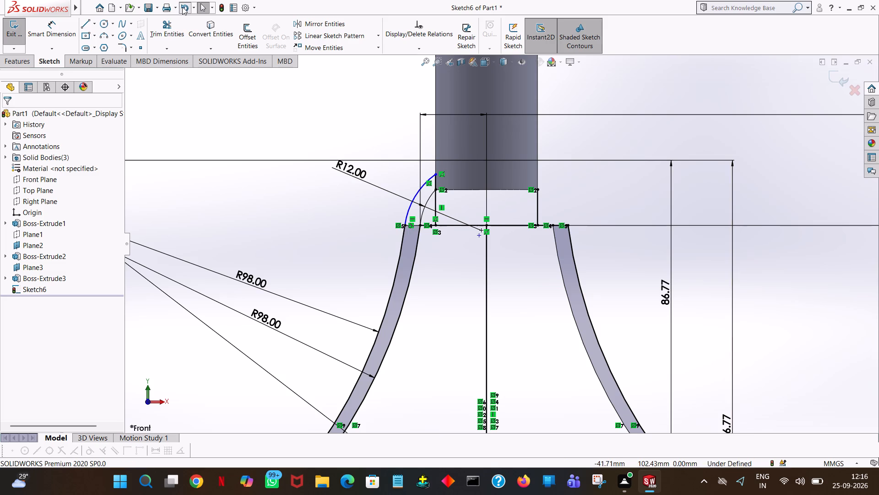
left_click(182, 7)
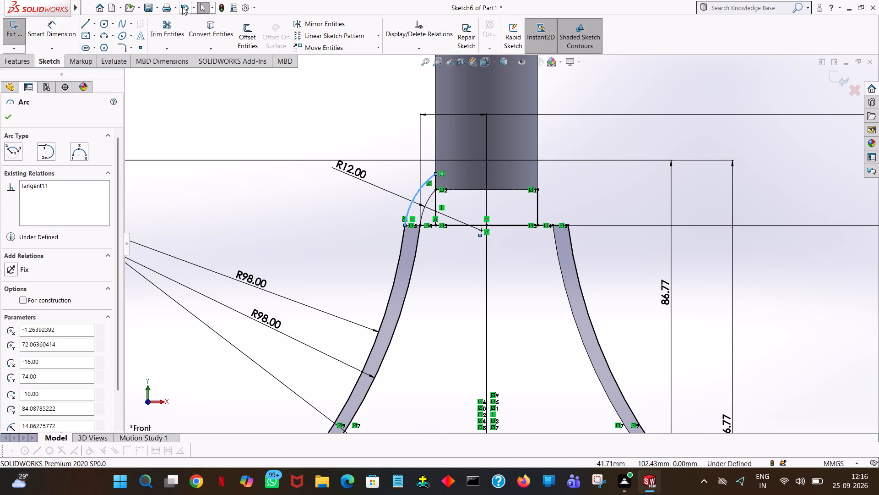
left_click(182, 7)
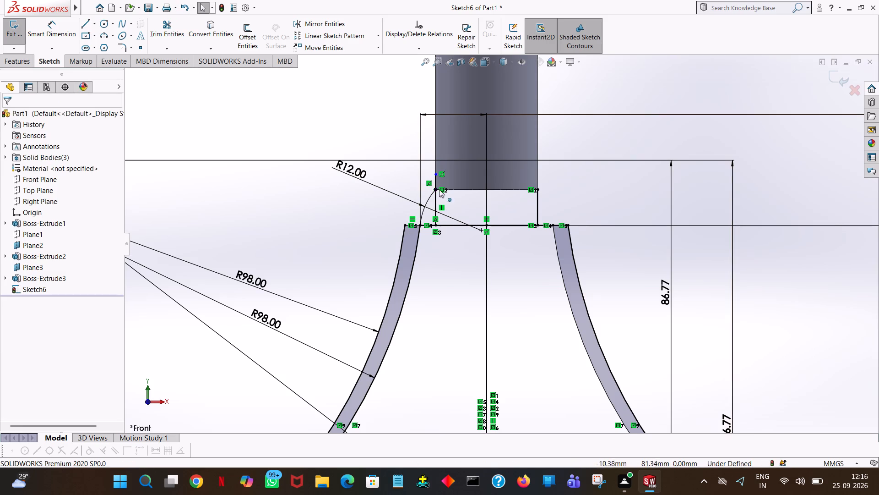
Dimension the short vertical line on the cylinder's left edge, accepting a length of 3 mm.
left_click(436, 181)
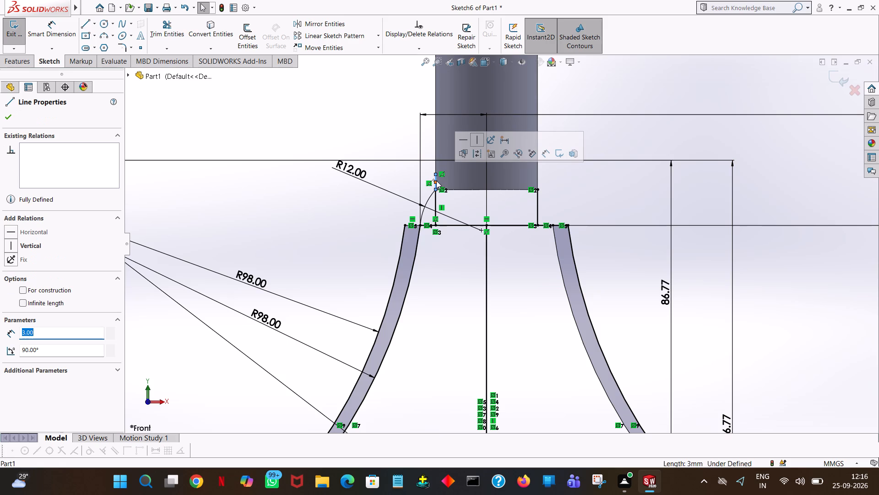
left_click(286, 126)
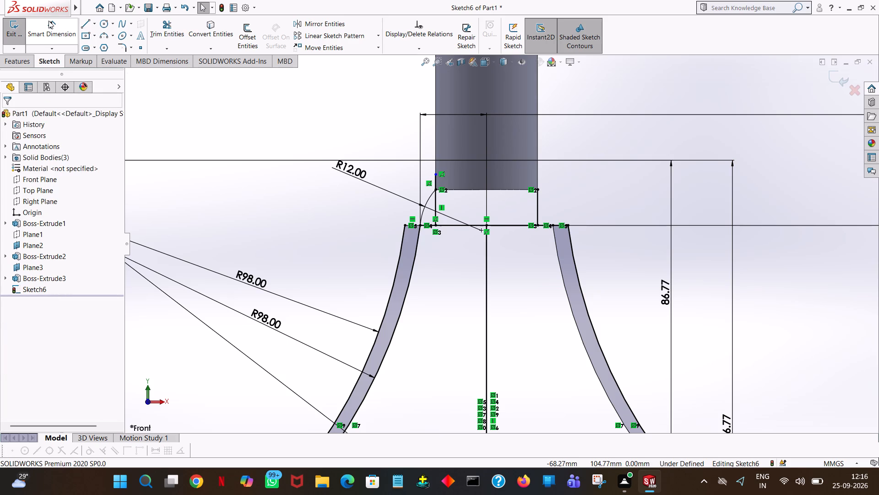
left_click(59, 23)
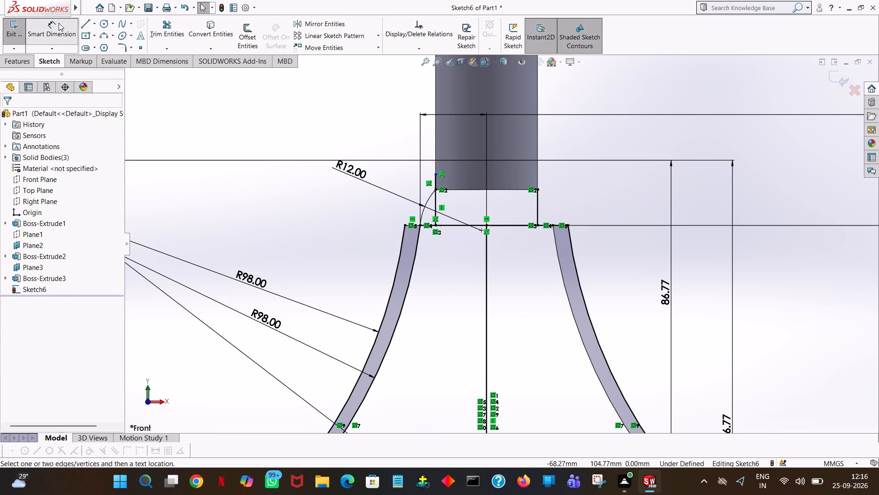
left_click(434, 179)
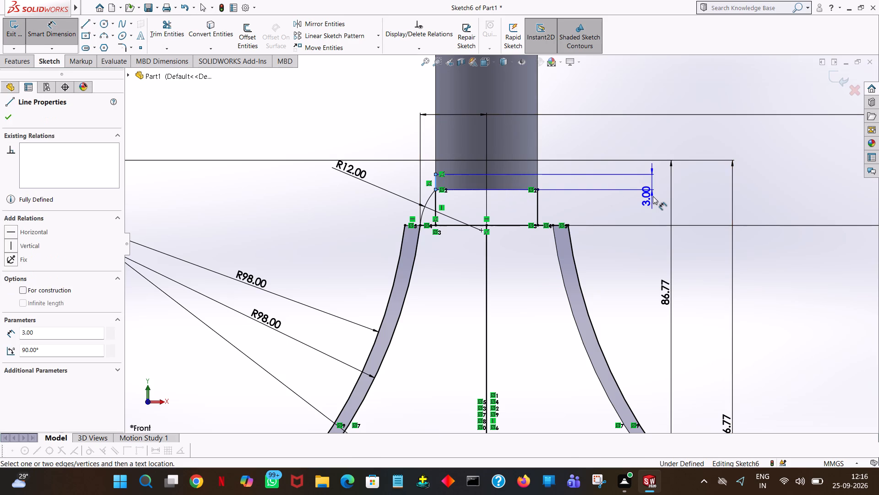
left_click(653, 196)
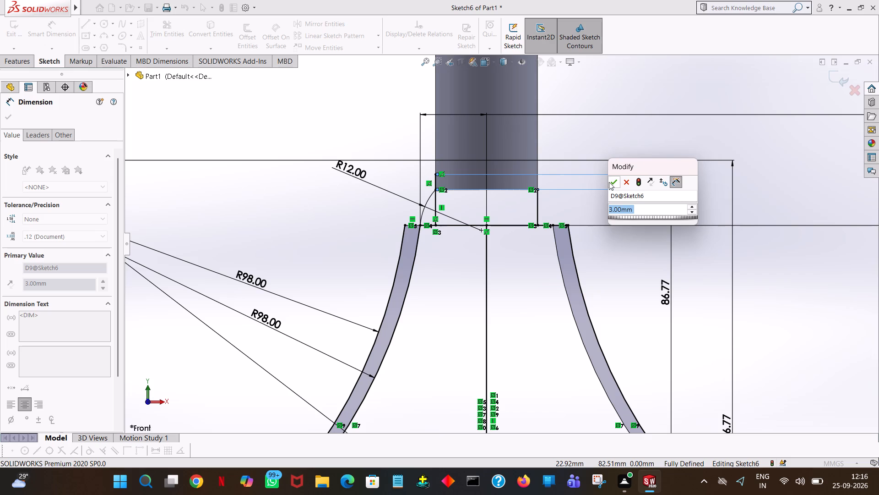
left_click(609, 182)
left_click(678, 140)
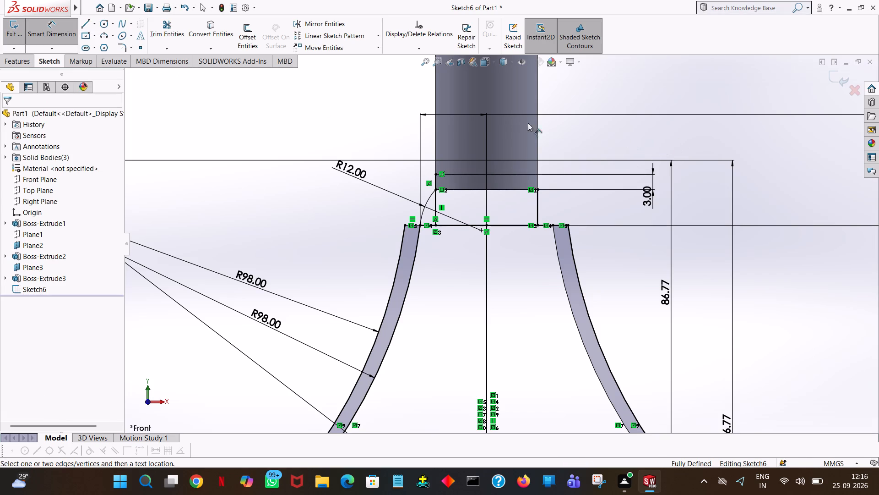
Sketch a 12 mm radius three-point arc from the left rib's outer top corner to the short vertical line's upper end.
left_click(107, 36)
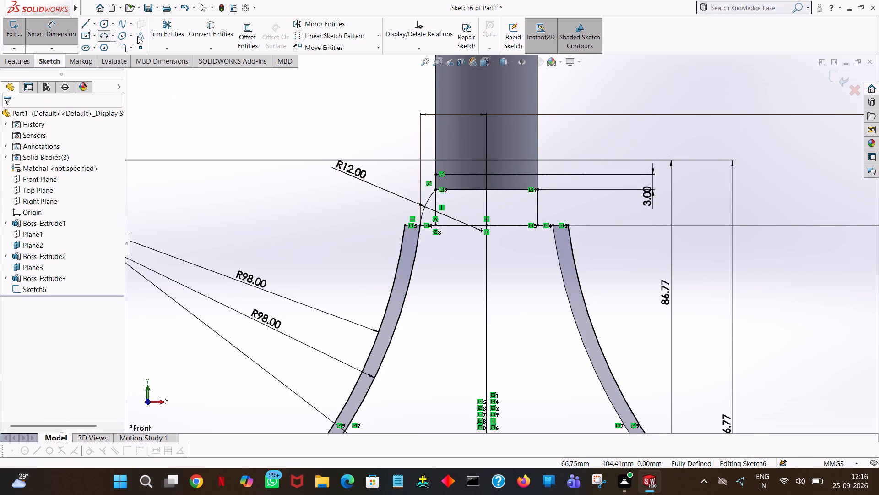
left_click(406, 226)
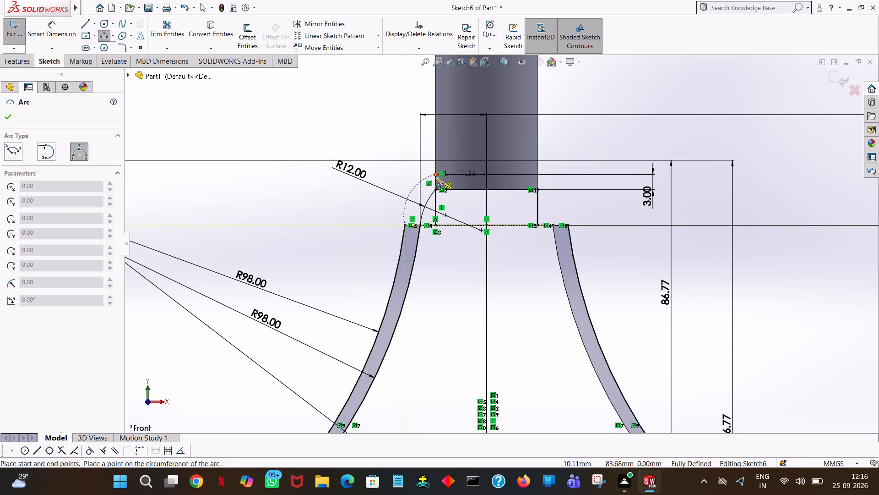
left_click(435, 174)
left_click(412, 178)
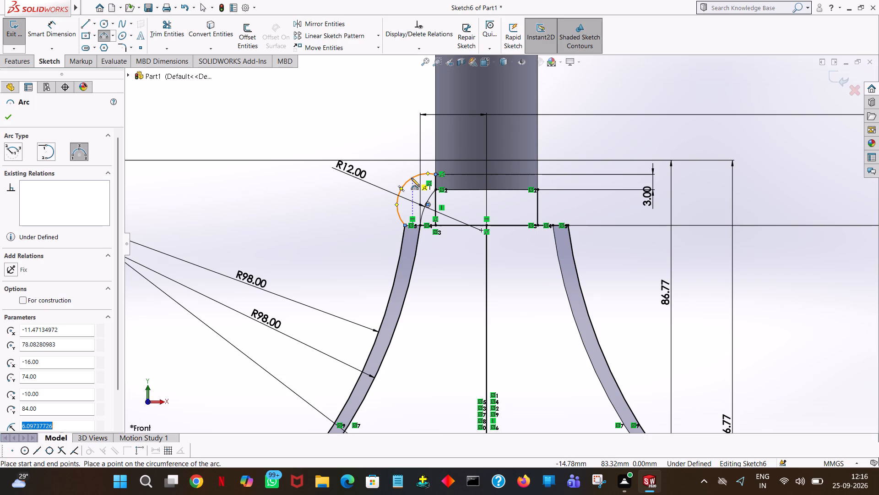
type("12")
key("Return")
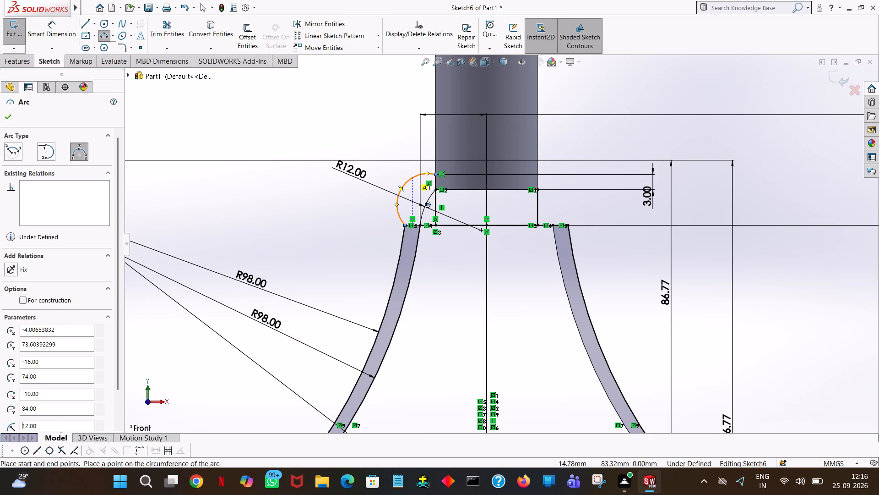
left_click(8, 115)
left_click(266, 126)
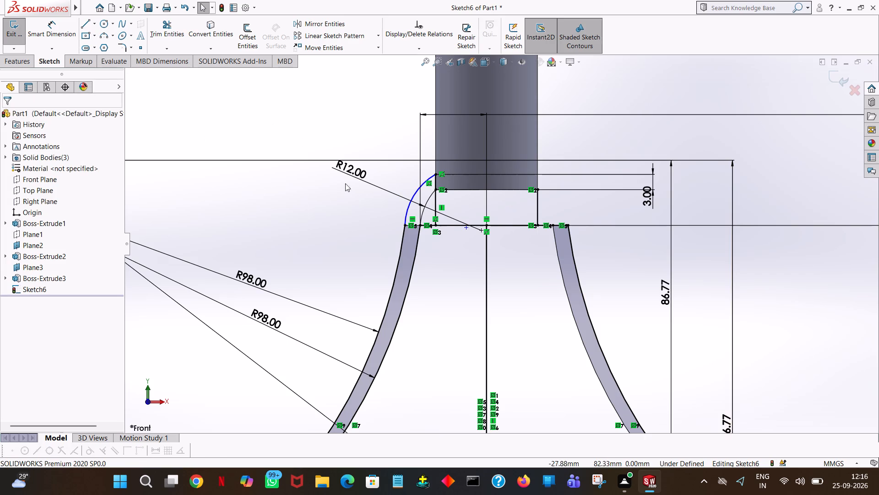
Add a radius dimension to the new outer small arc, accepting 12 mm.
left_click(57, 30)
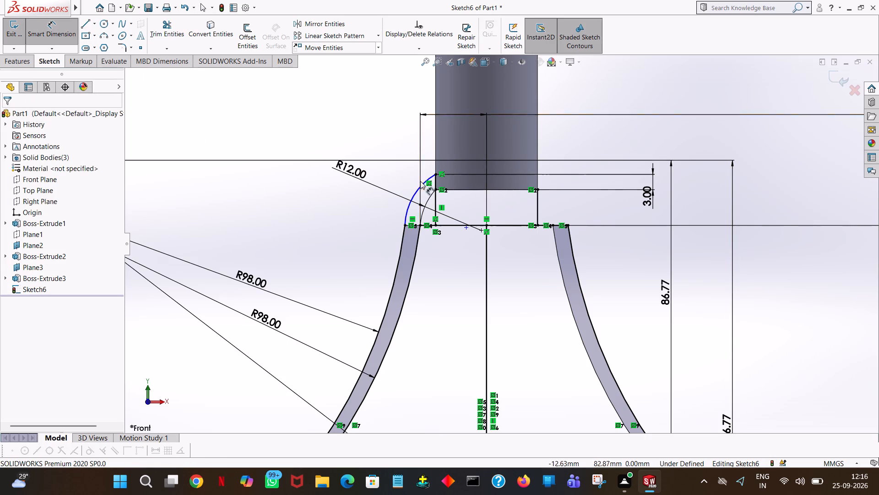
left_click(415, 195)
left_click(342, 137)
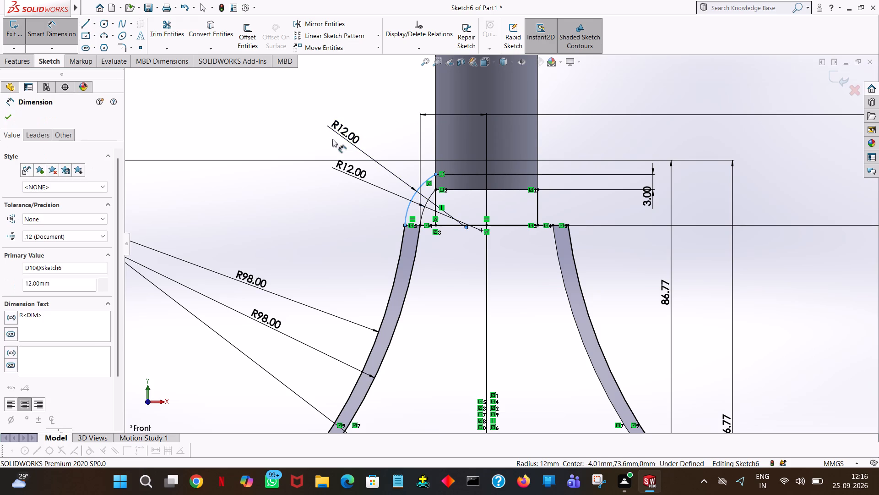
left_click(307, 122)
left_click(382, 98)
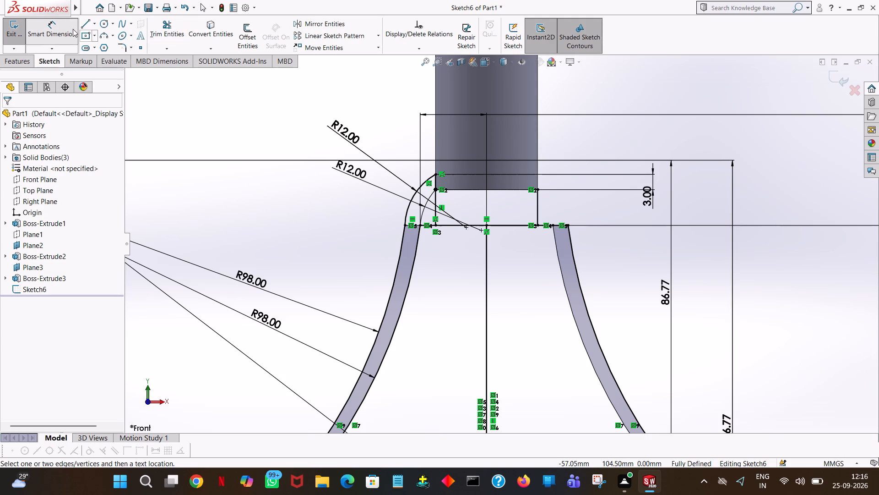
Trim away the short horizontal segment across the left rib's top, between its inner and outer curves.
left_click(158, 28)
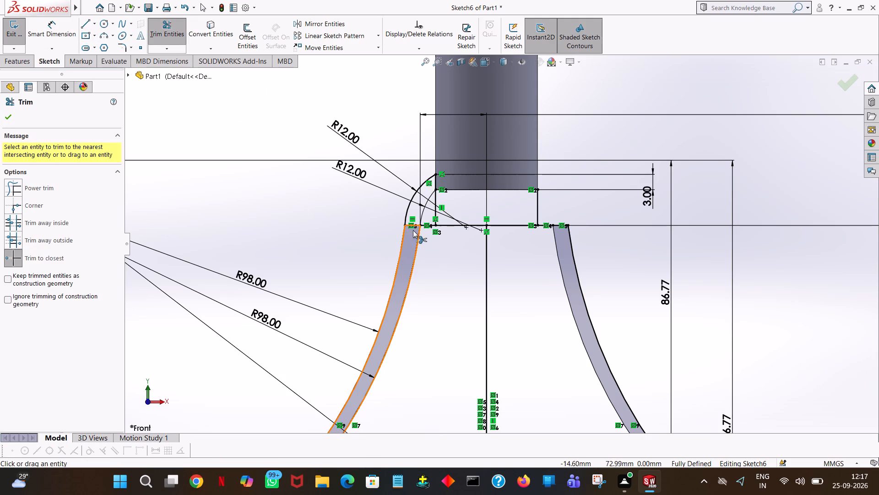
left_click(414, 225)
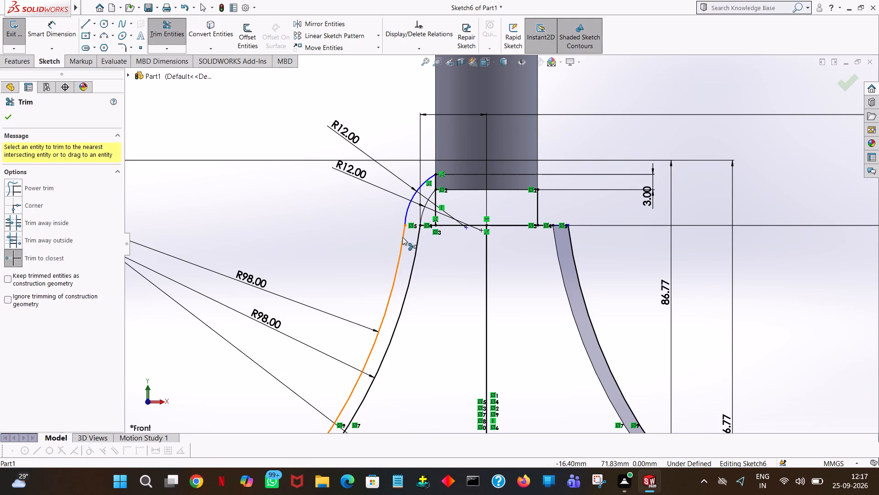
left_click(315, 215)
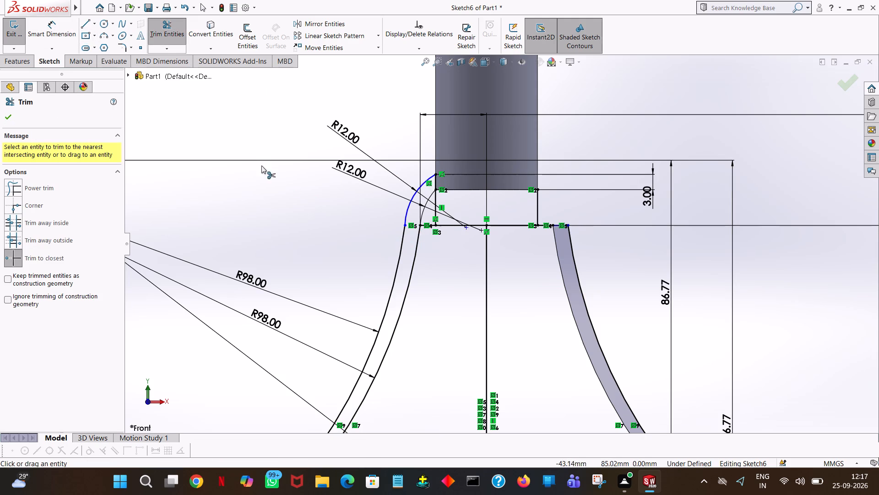
left_click(246, 151)
left_click(8, 112)
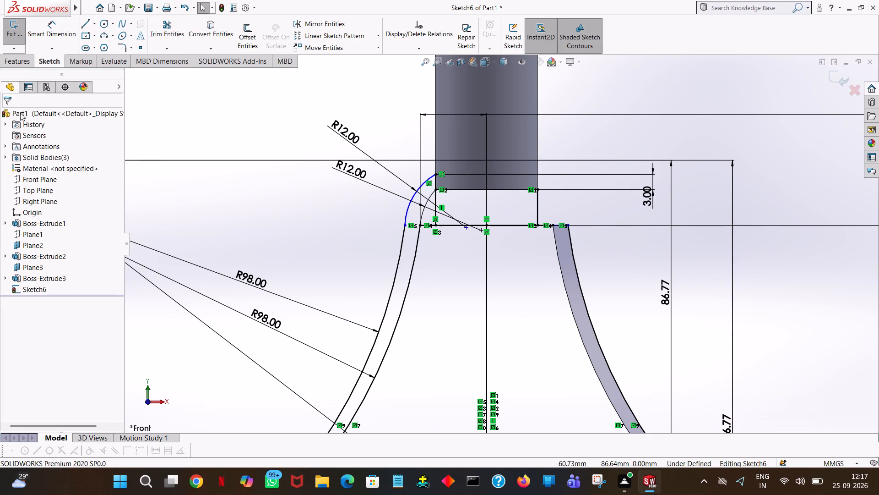
Trim away the horizontal line's part between the cylinder's left edge and the vertical centre line.
left_click(55, 33)
left_click(55, 34)
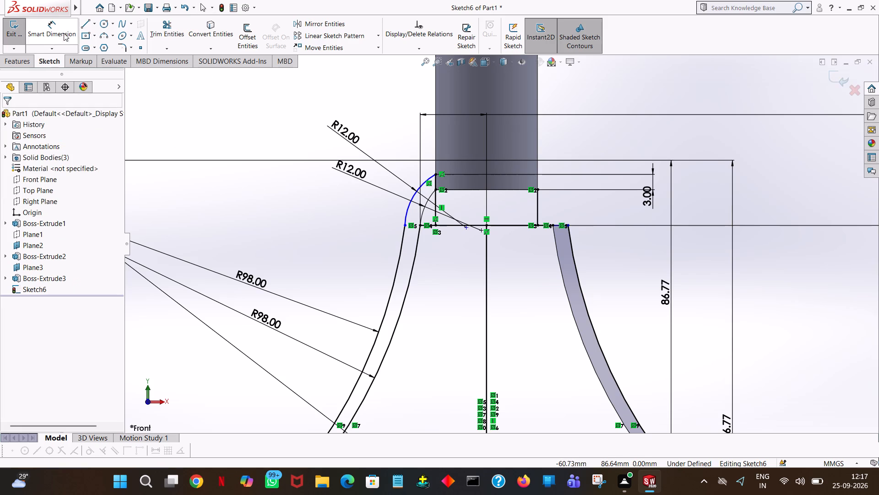
left_click(162, 32)
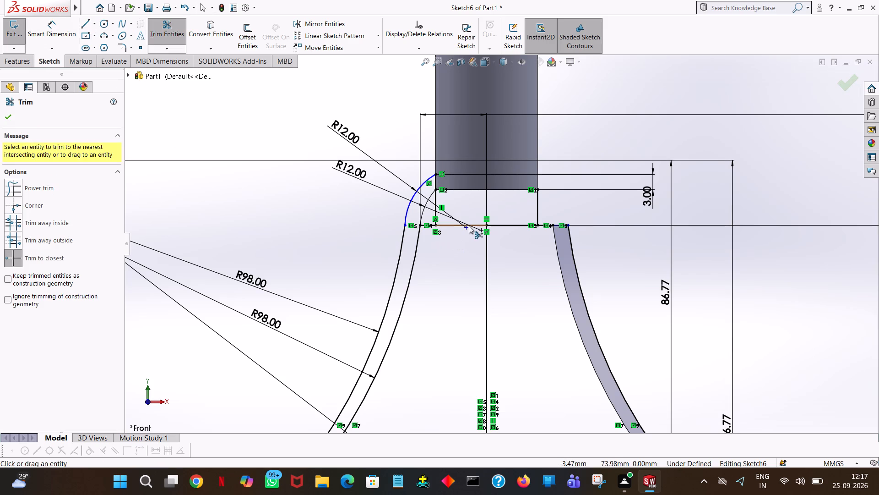
left_click(469, 225)
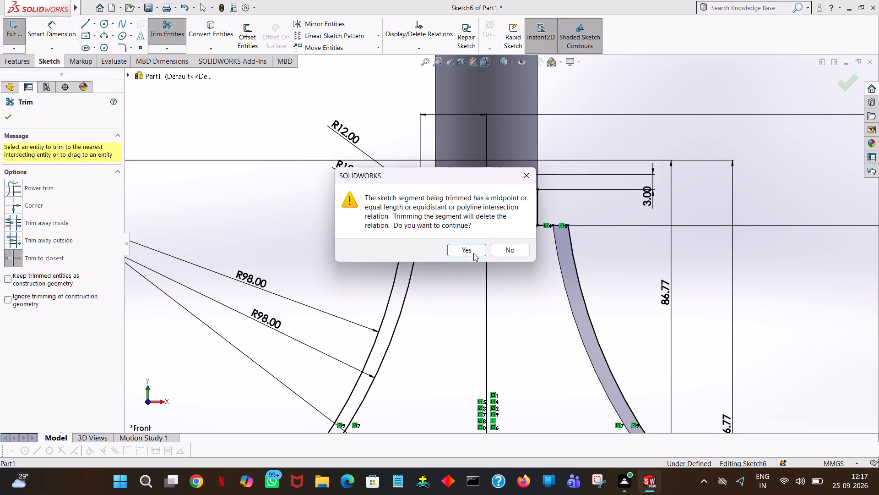
left_click(473, 253)
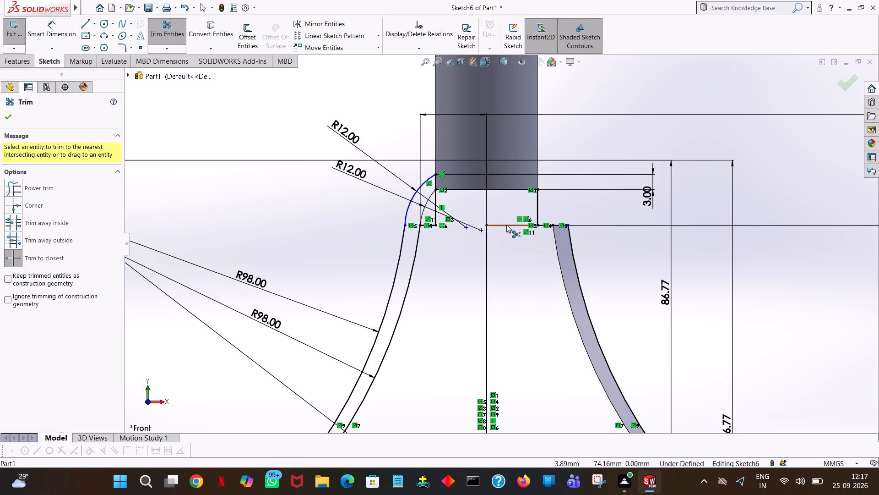
left_click(7, 113)
Mirror the two 12 mm arcs and the short vertical line about the vertical centre line, keeping the originals.
left_click(343, 26)
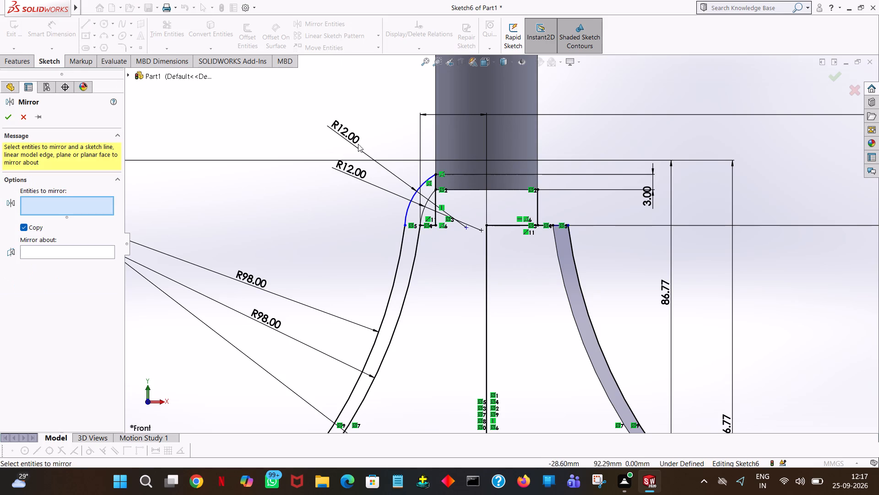
left_click(411, 200)
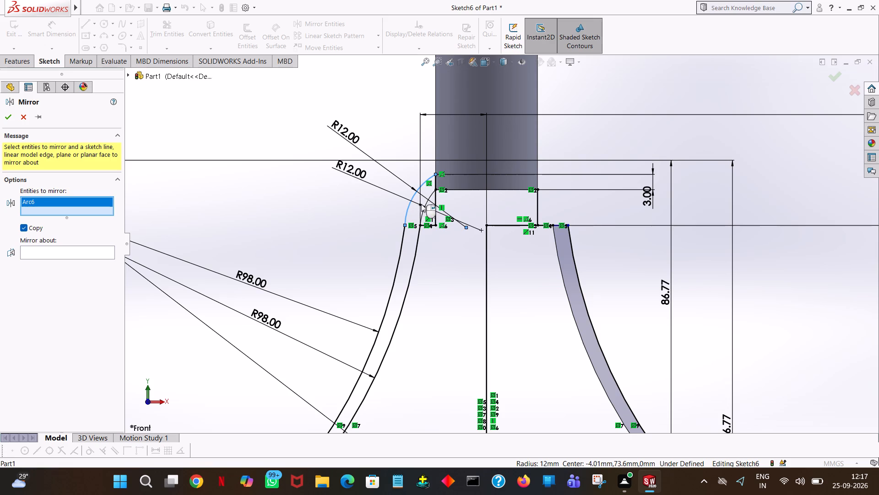
left_click(428, 204)
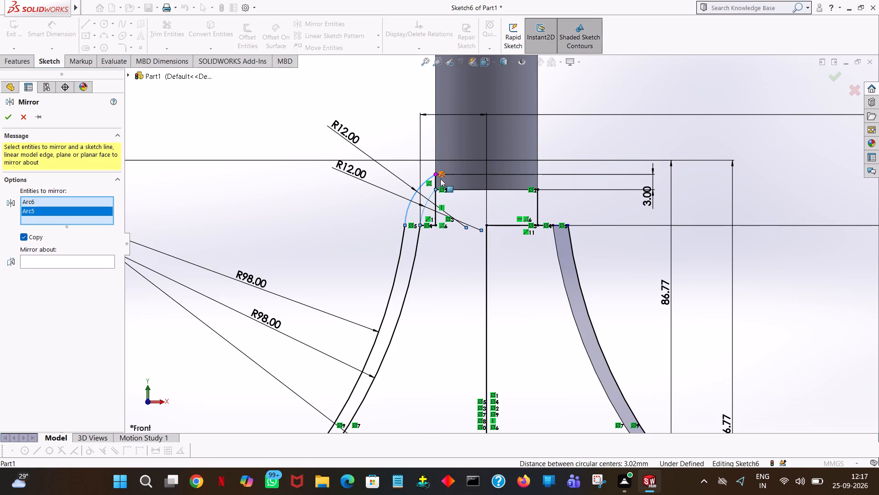
left_click(437, 182)
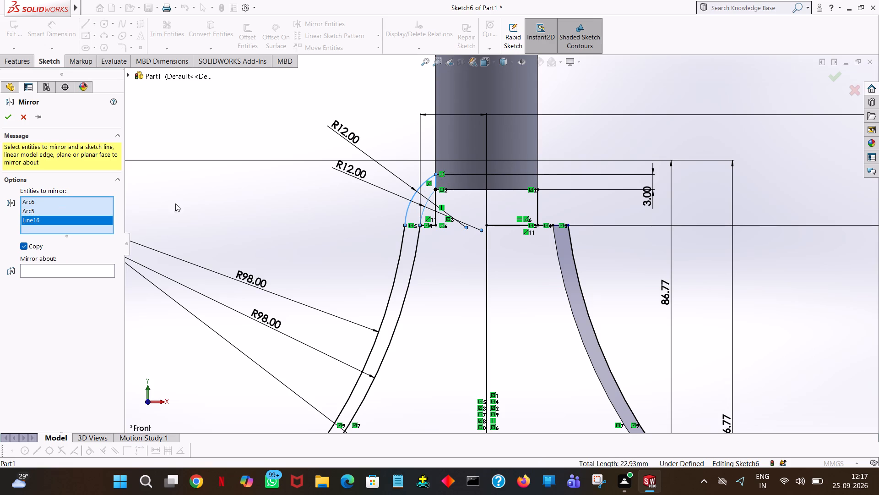
left_click(59, 271)
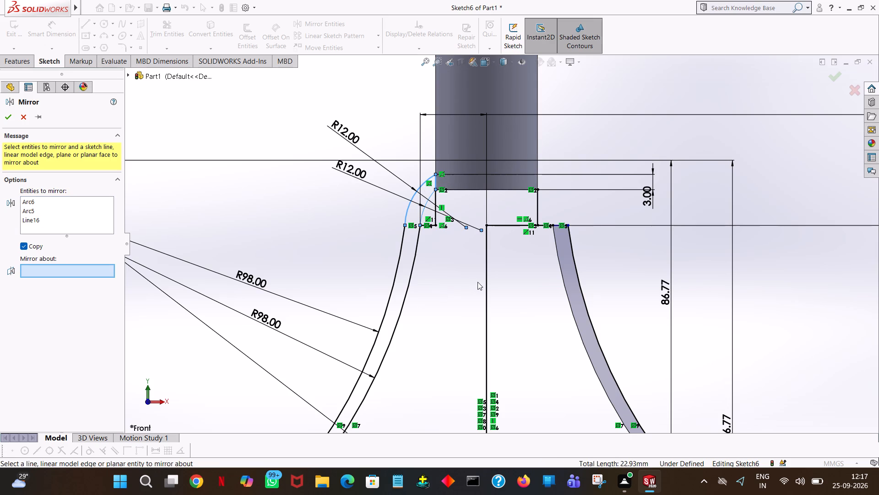
left_click(485, 282)
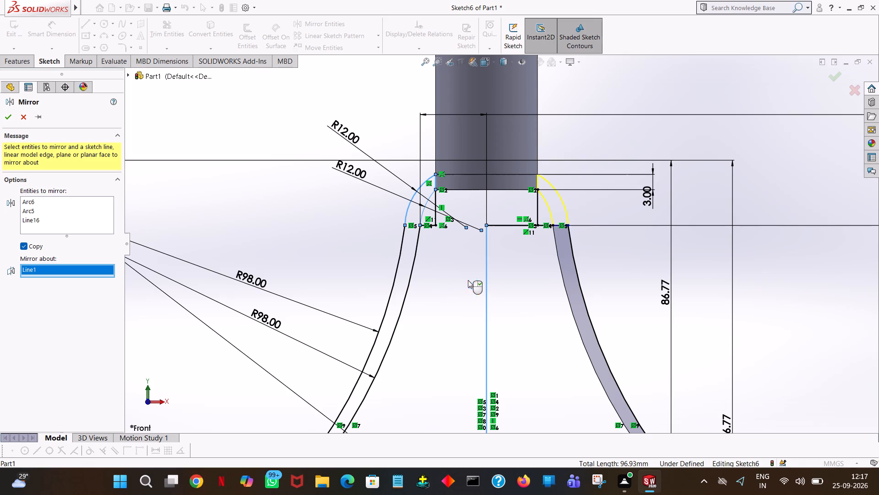
left_click(12, 113)
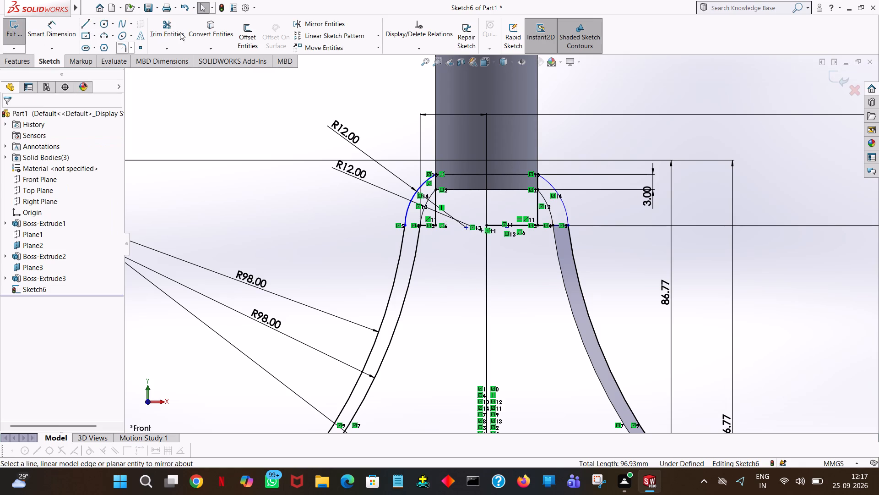
Trim away the remaining horizontal segments at the rib tops and between the ribs, and both vertical lines below the cylinder.
left_click(179, 25)
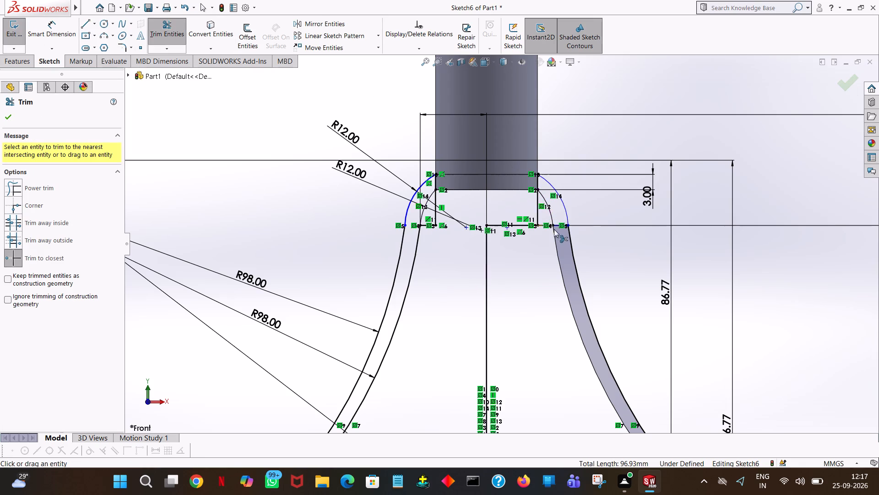
left_click(558, 225)
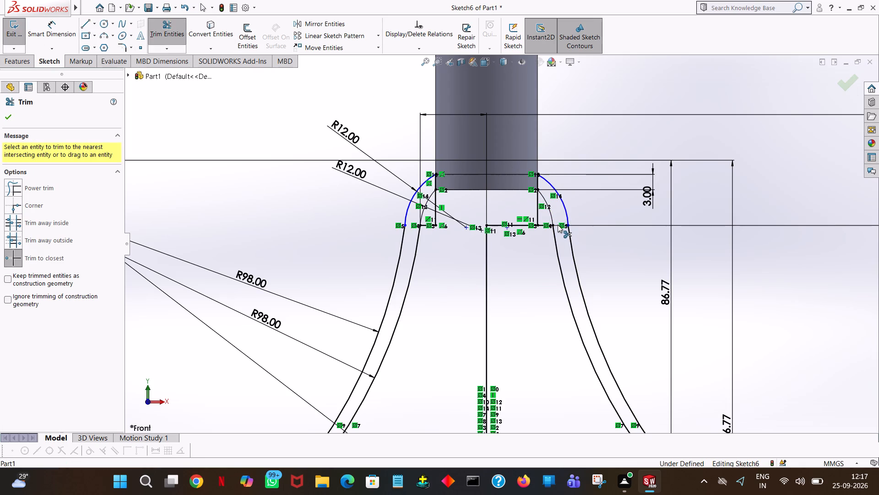
triple_click(557, 224)
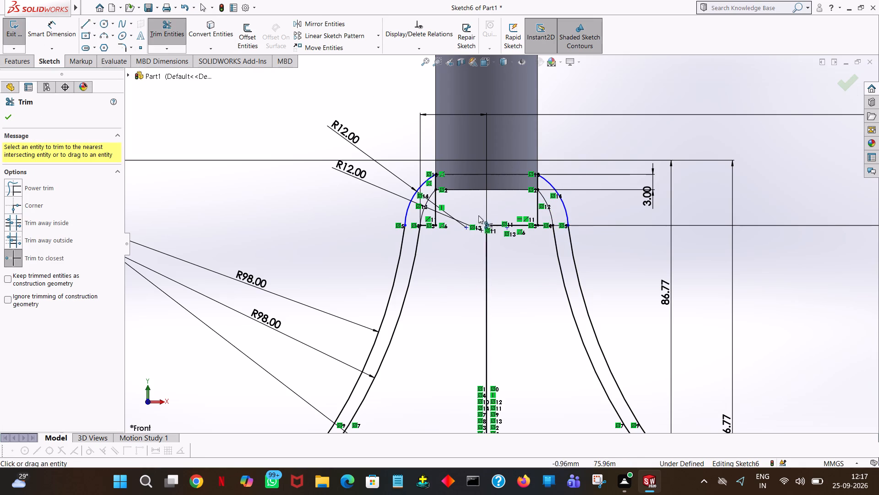
left_click(412, 223)
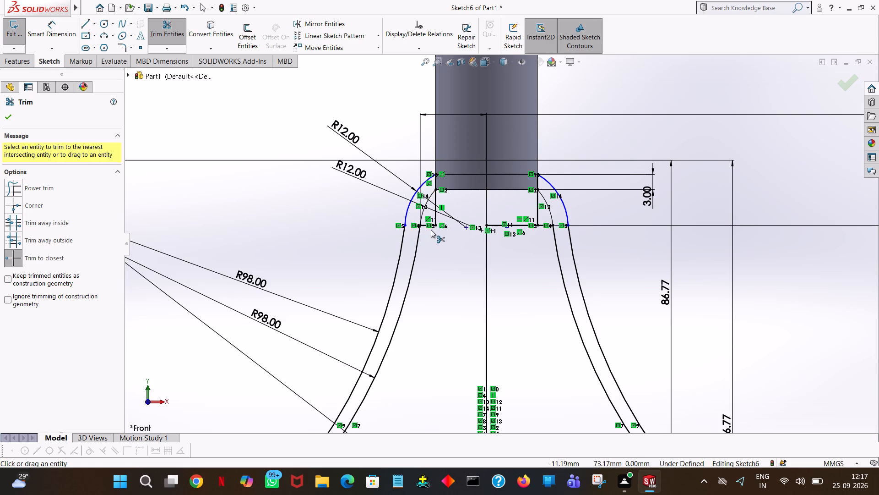
left_click(424, 225)
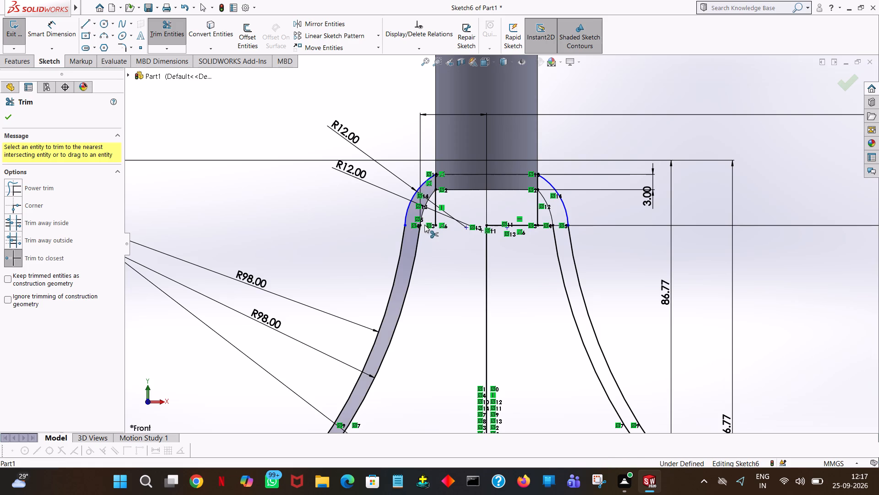
left_click(518, 223)
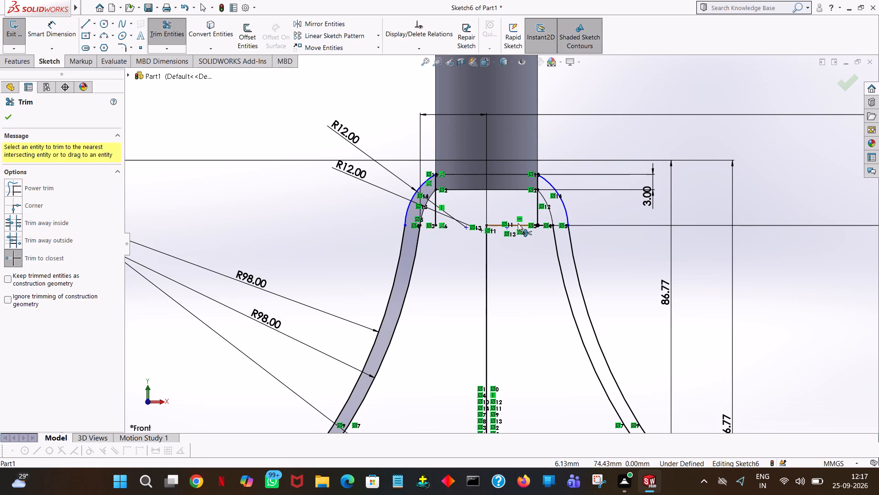
left_click(538, 214)
left_click(542, 225)
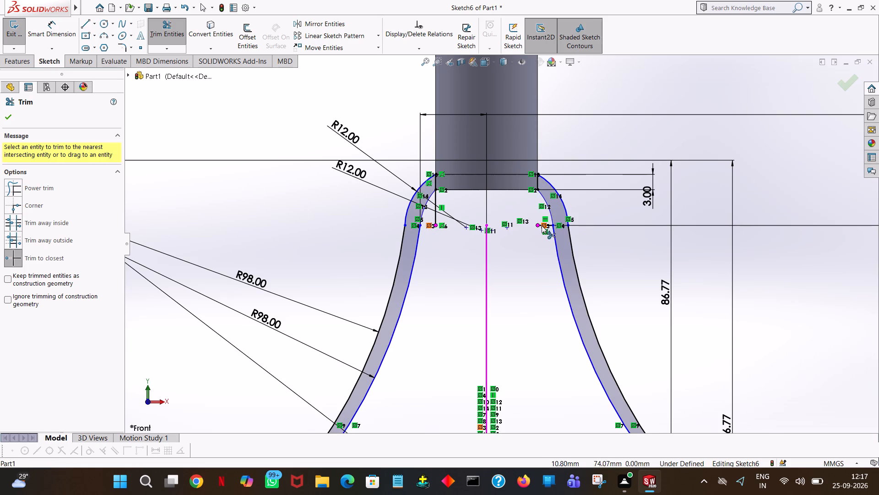
left_click(549, 225)
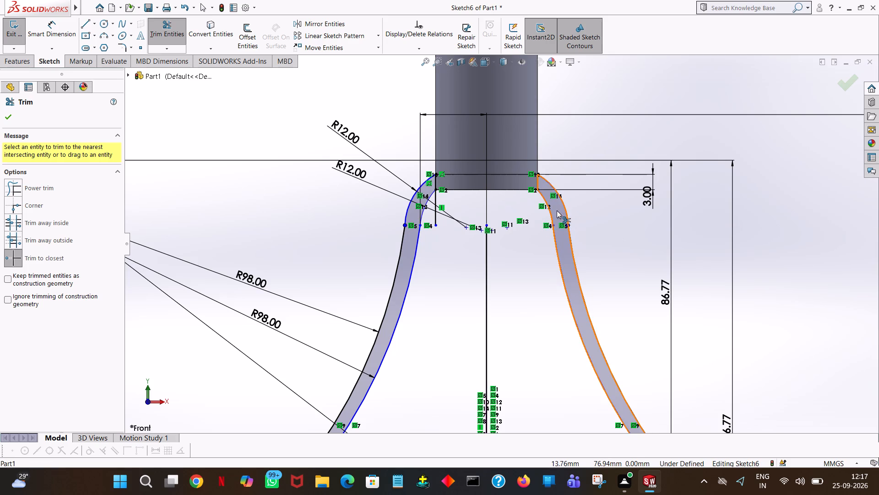
left_click(598, 218)
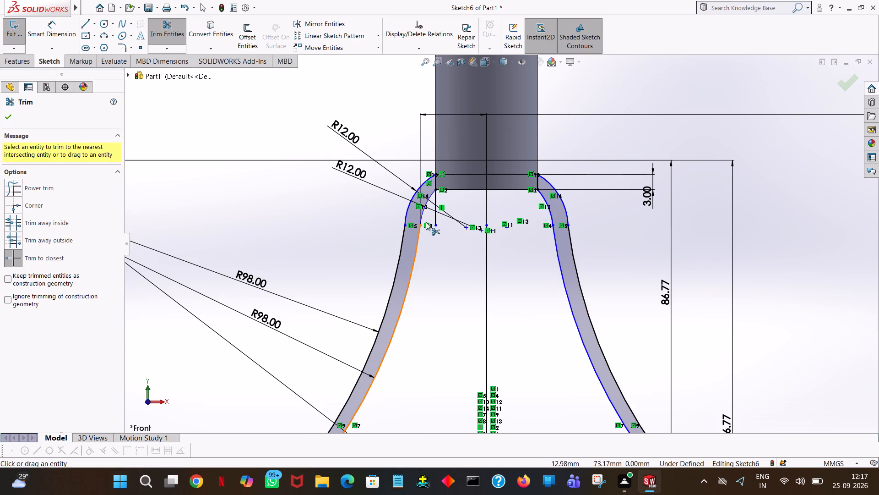
left_click(437, 216)
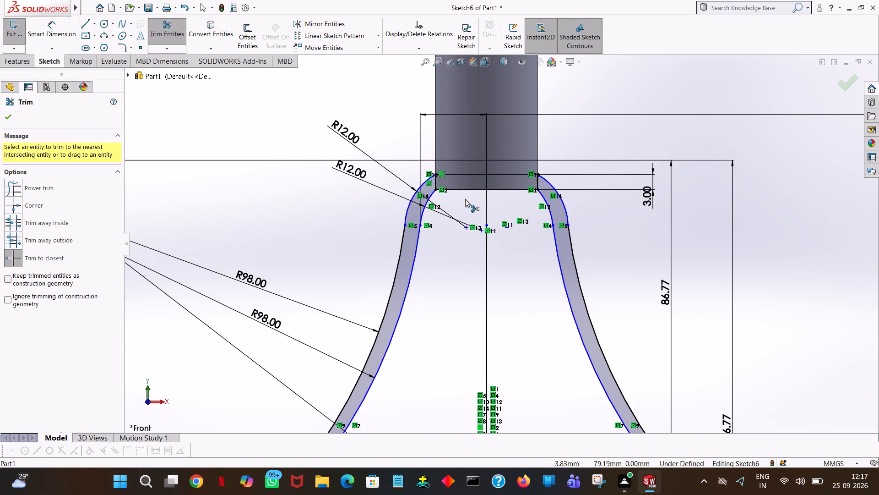
Trim away the vertical centre line between the two ribs.
scroll(426, 206, "down", 1, "ctrl")
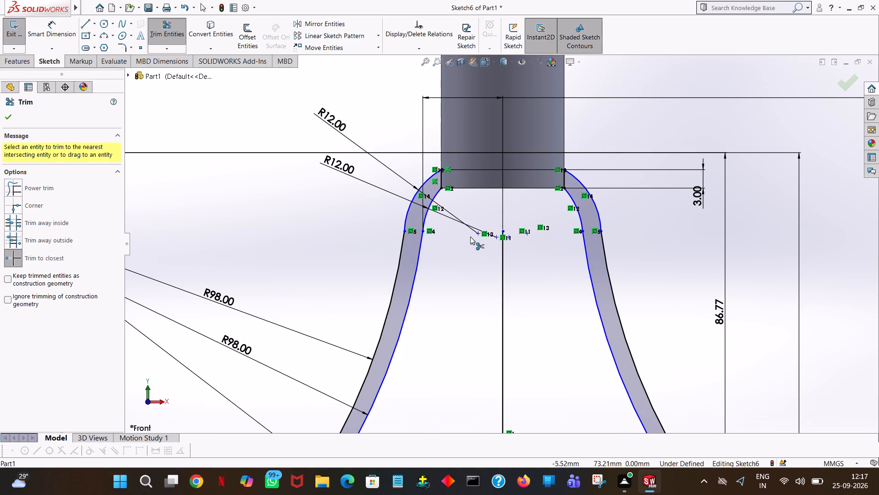
scroll(537, 280, "up", 8, "ctrl")
scroll(533, 359, "down", 1, "ctrl")
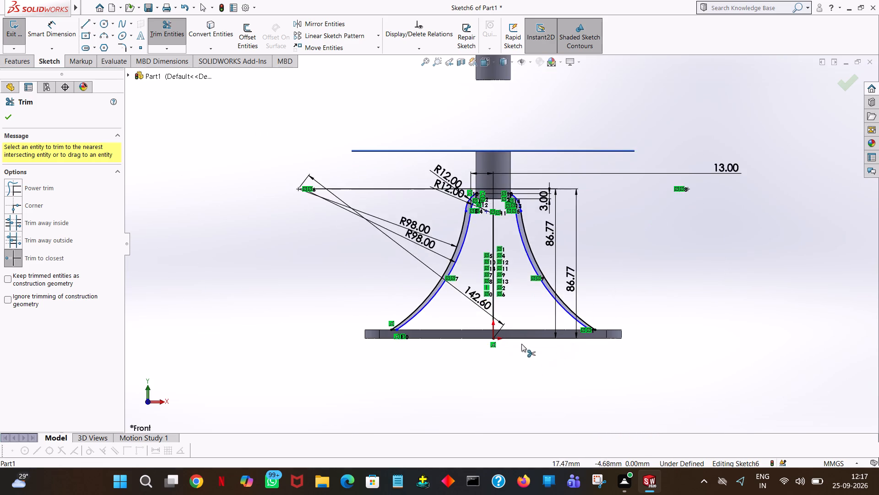
scroll(521, 344, "down", 2, "ctrl")
left_click(480, 286)
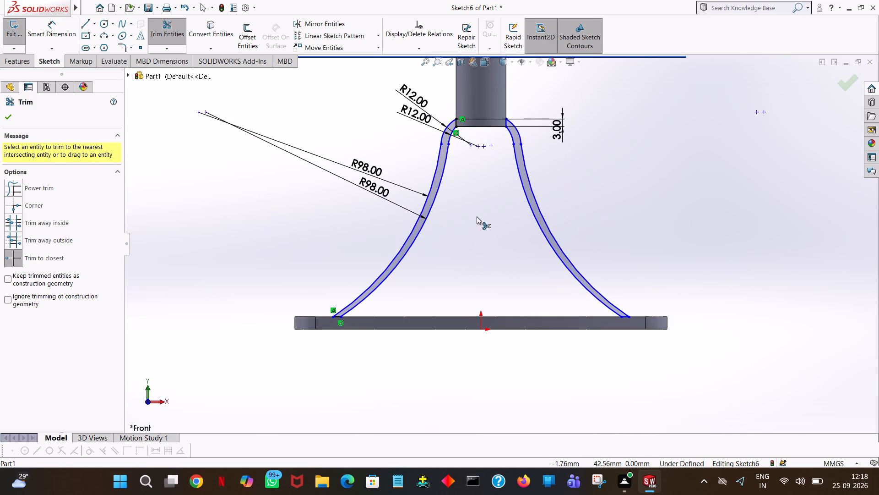
left_click(476, 194)
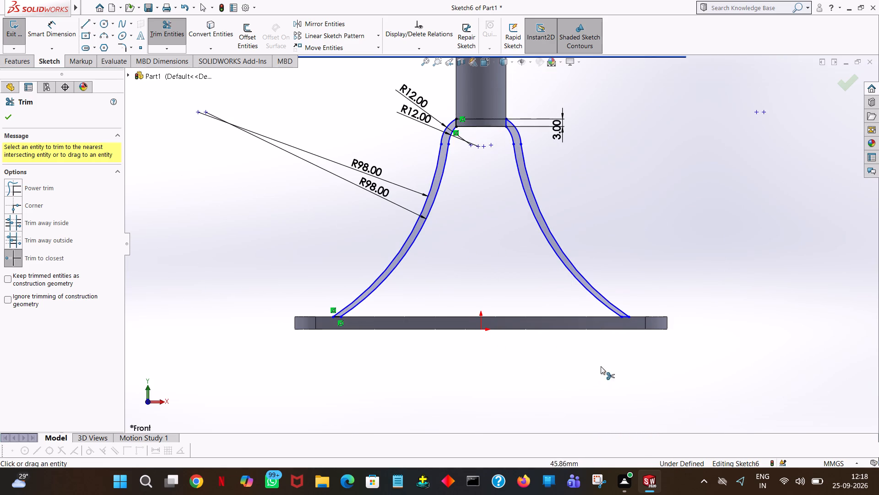
left_click(2, 118)
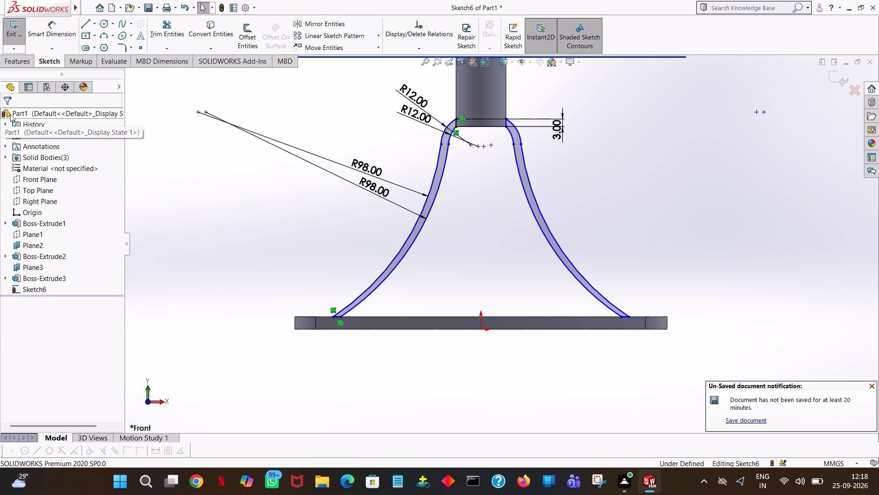
left_click(869, 387)
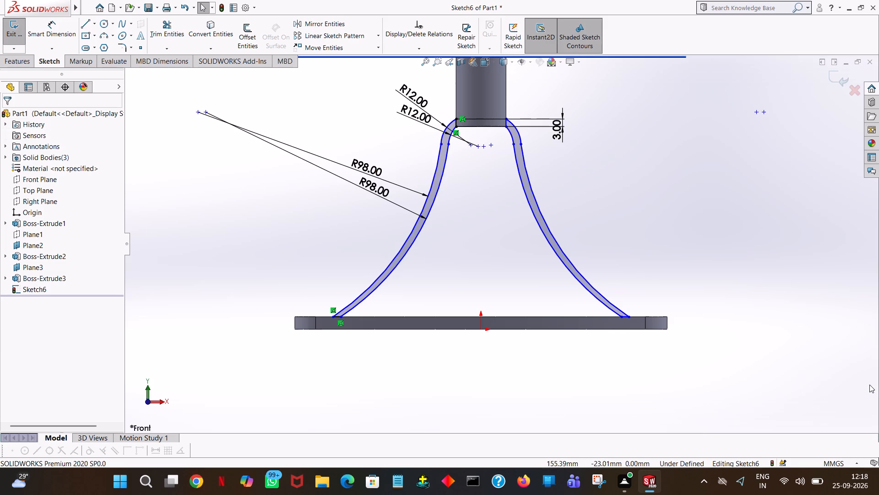
Extrude the rib profiles as a boss with a Mid Plane end condition and a depth of 12 mm.
left_click(10, 65)
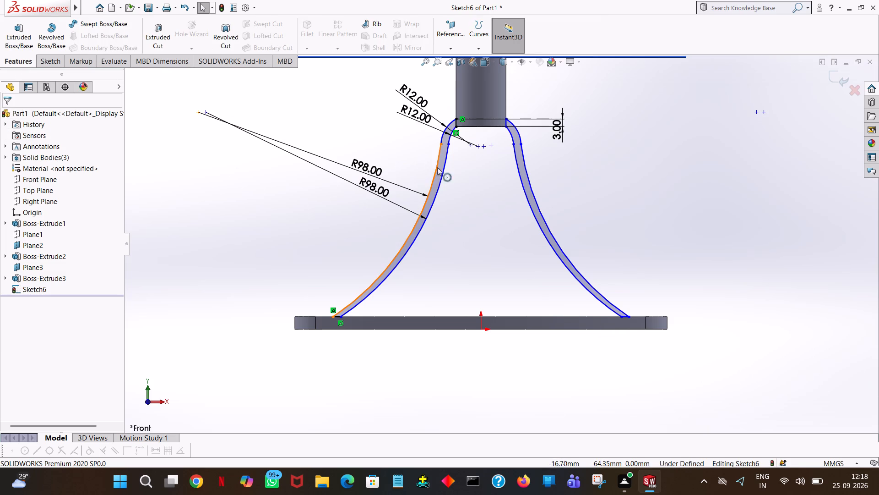
left_click(1, 38)
left_click(13, 40)
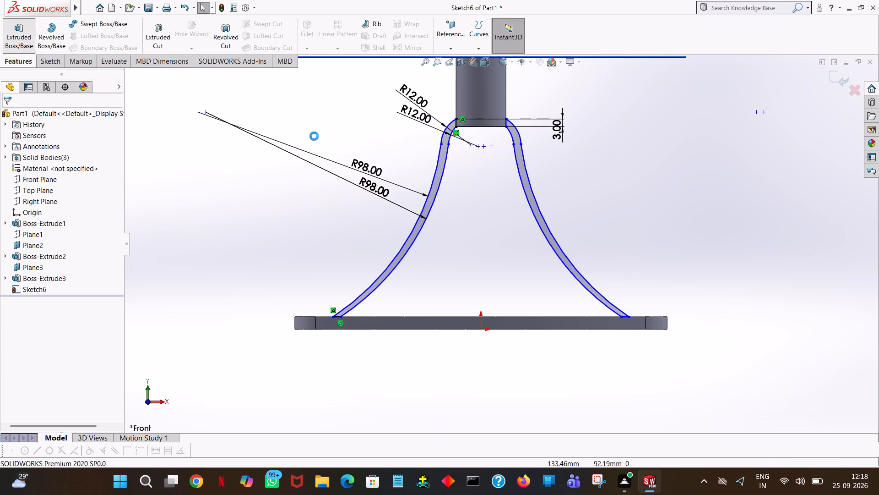
middle_click_drag(688, 219, 598, 194)
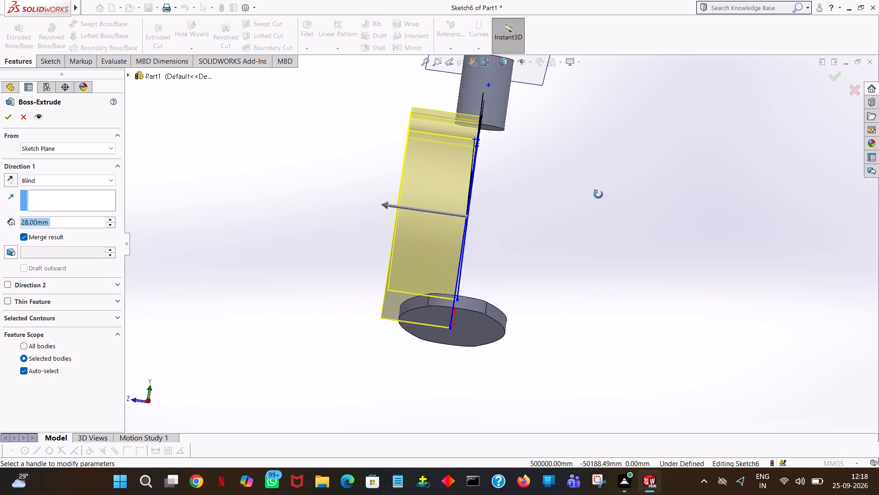
middle_click_drag(598, 194, 610, 207)
left_click(44, 181)
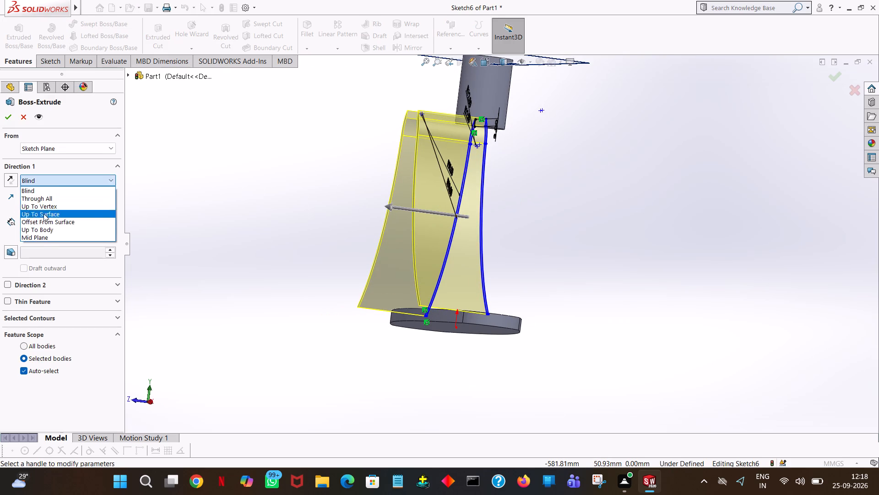
left_click(42, 236)
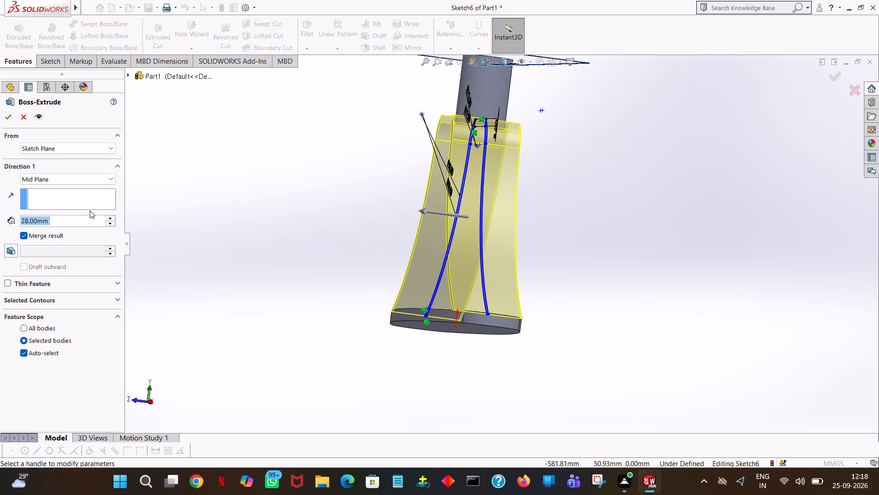
type("12")
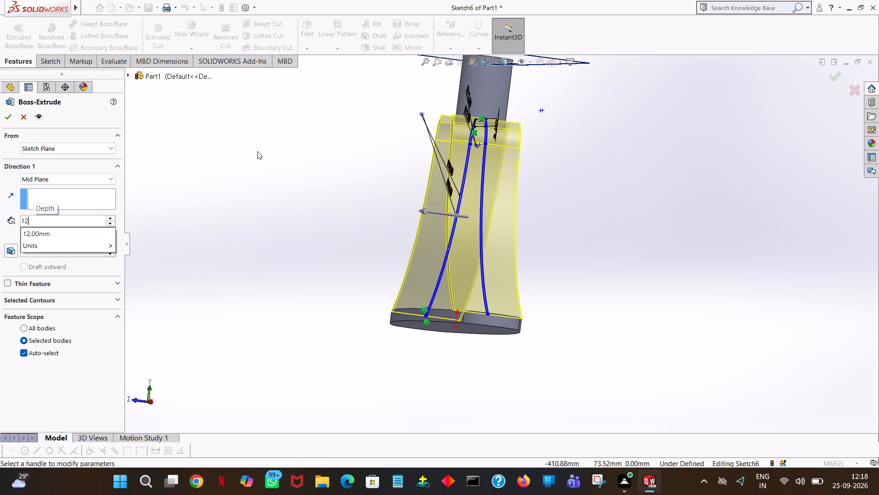
left_click(257, 151)
left_click(9, 118)
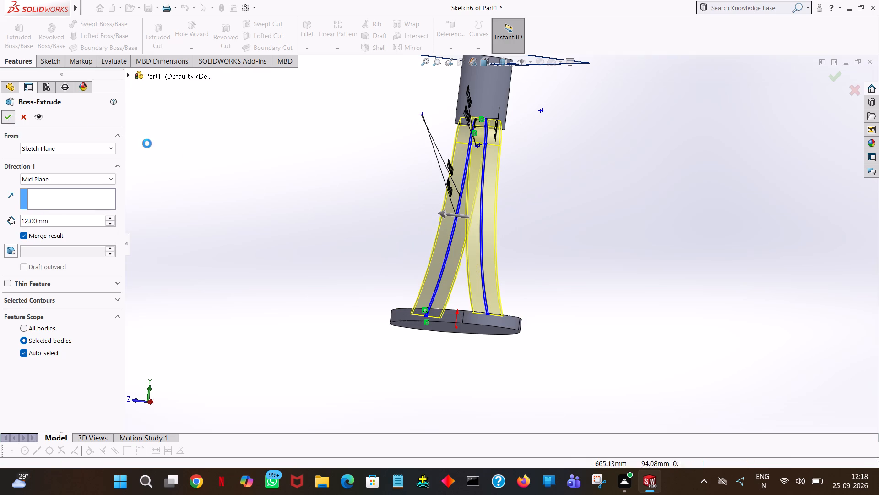
left_click(219, 159)
middle_click_drag(258, 181, 343, 217)
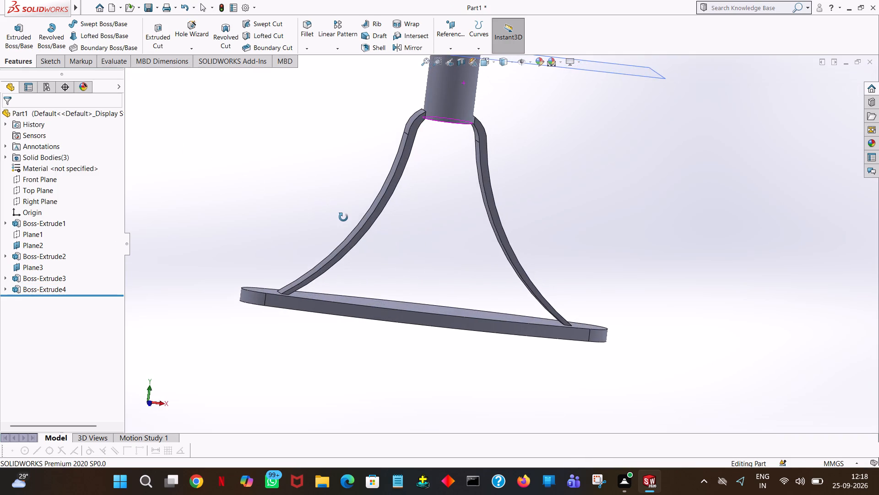
Examine the extruded curved ribs where they meet the base plate and the lower cylinder from several angles.
middle_click_drag(343, 217, 340, 206)
left_click(285, 170)
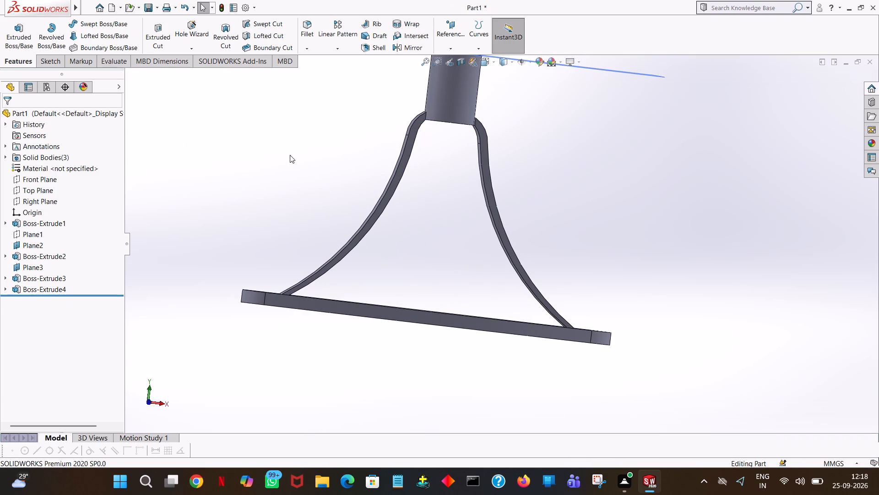
middle_click_drag(287, 154, 253, 184)
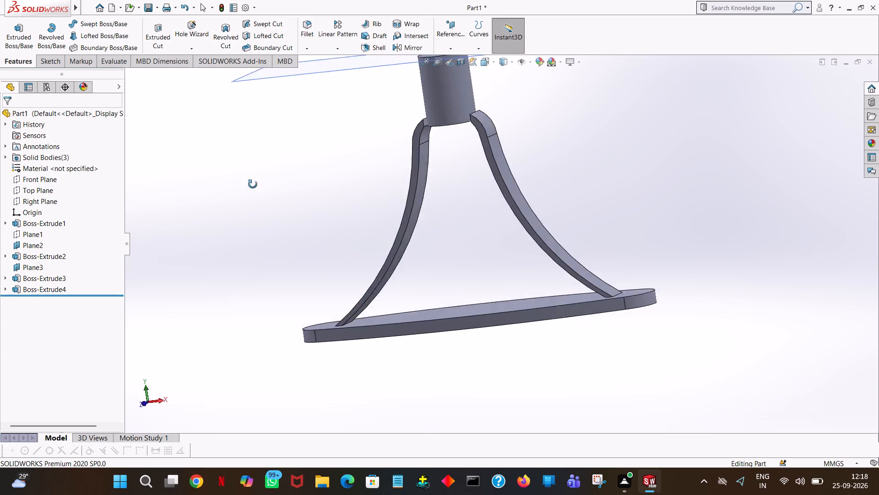
middle_click_drag(253, 184, 272, 162)
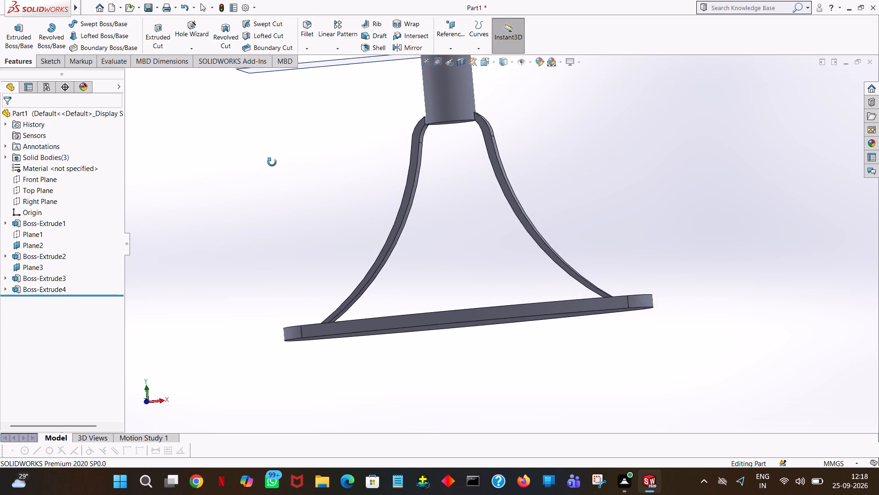
middle_click_drag(272, 162, 279, 171)
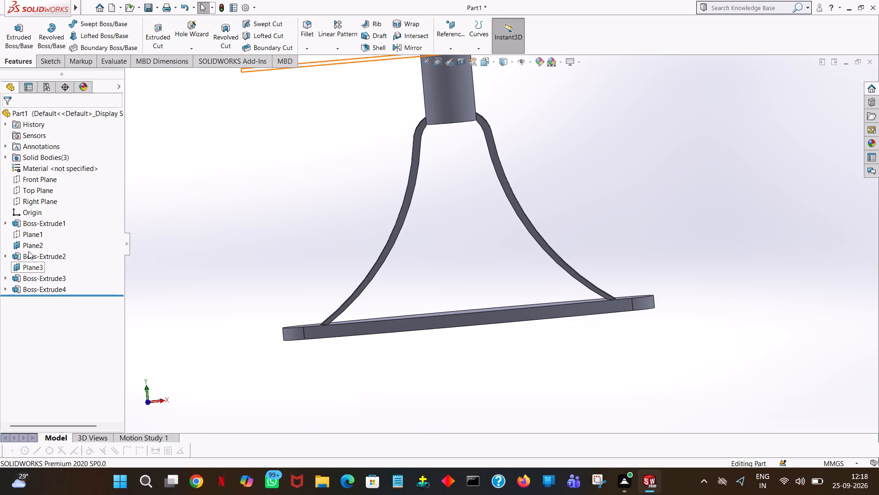
scroll(176, 273, "down", 3, "ctrl")
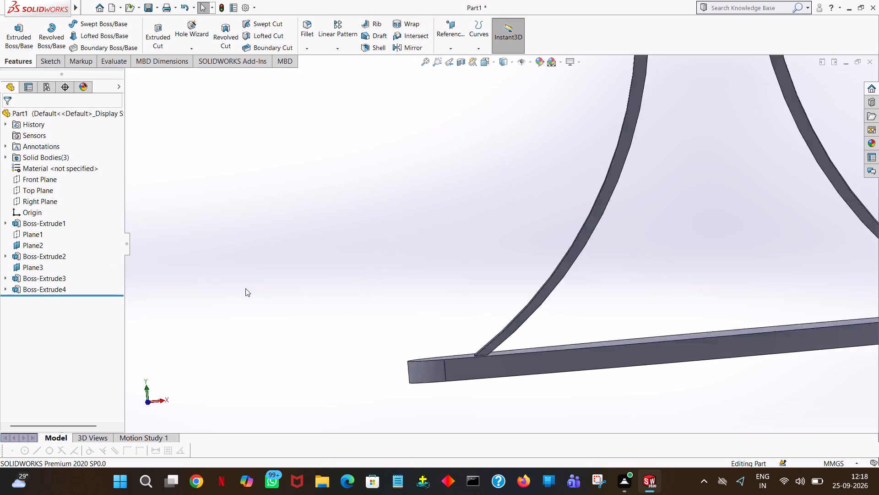
scroll(245, 288, "down", 2, "ctrl")
scroll(313, 293, "up", 9, "ctrl")
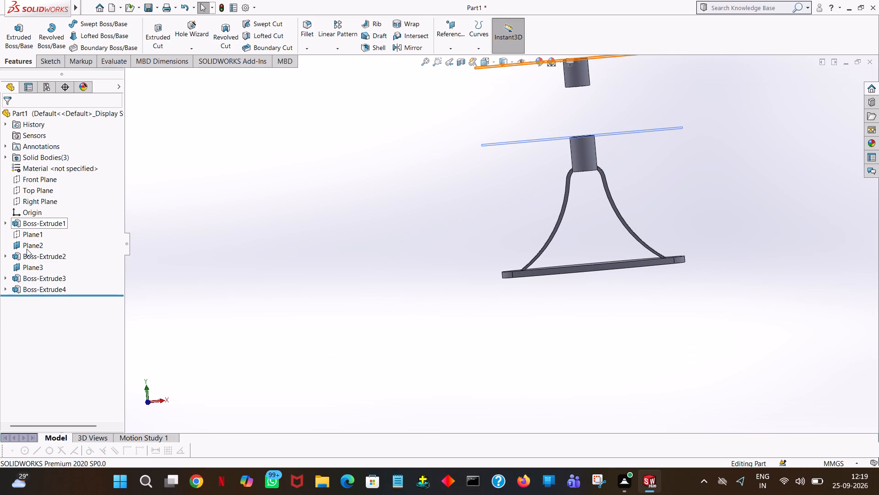
Open a new sketch on Plane1 and orient the view normal to it.
left_click(29, 236)
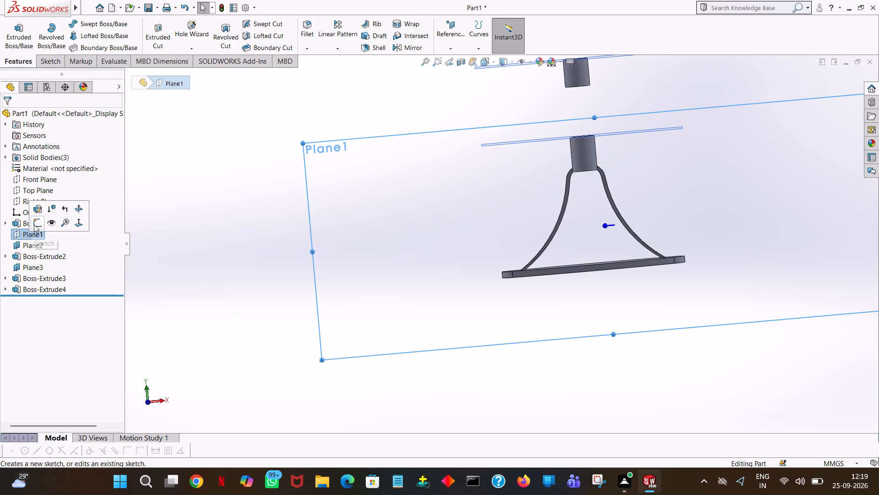
left_click(34, 225)
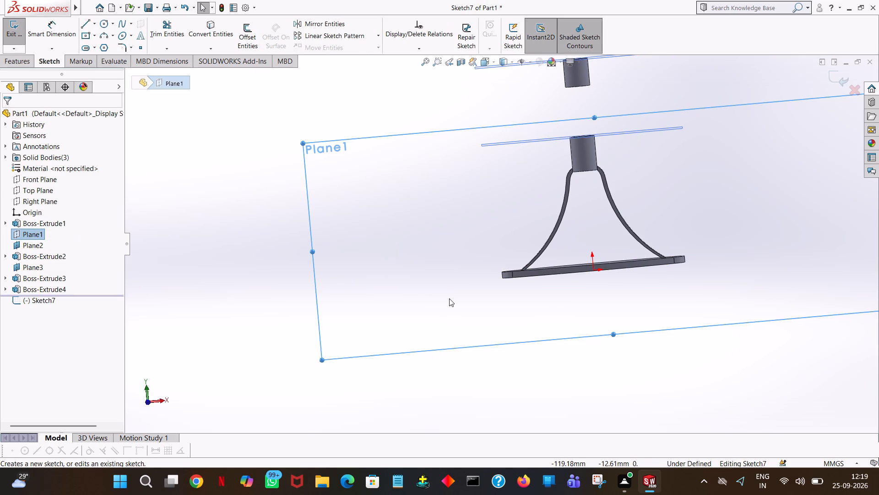
middle_click_drag(442, 209, 445, 256)
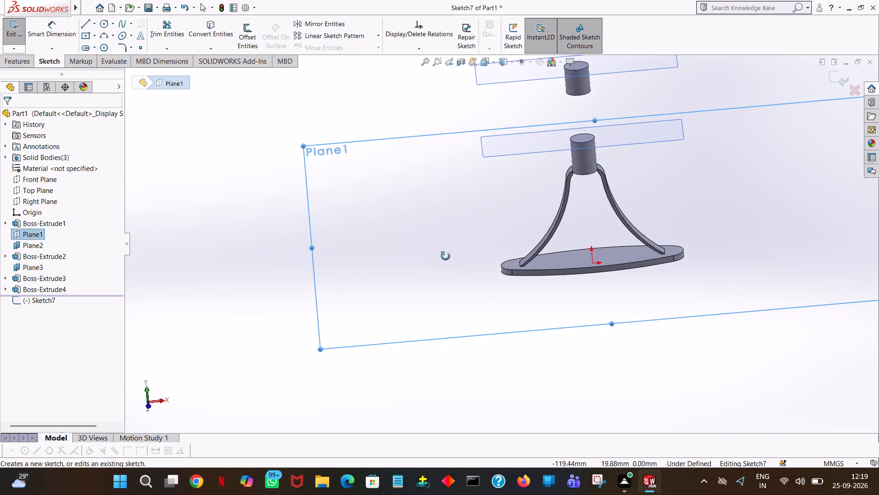
middle_click_drag(445, 256, 450, 221)
key("space")
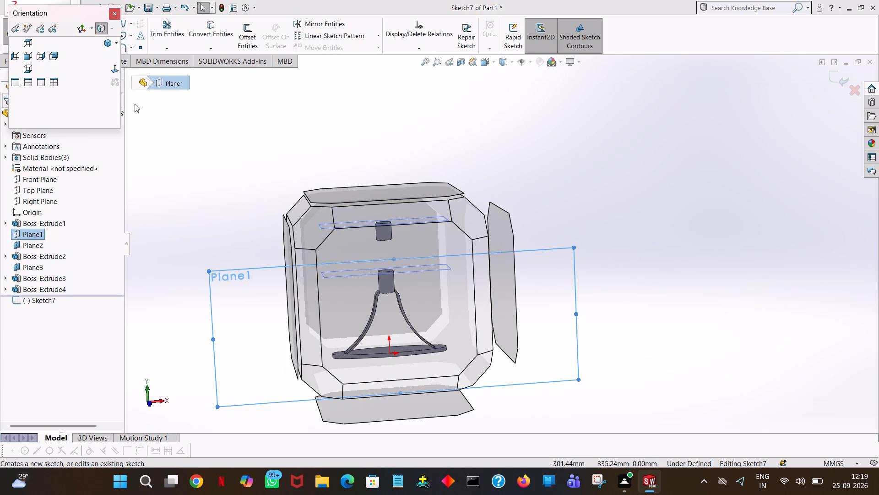
left_click(114, 71)
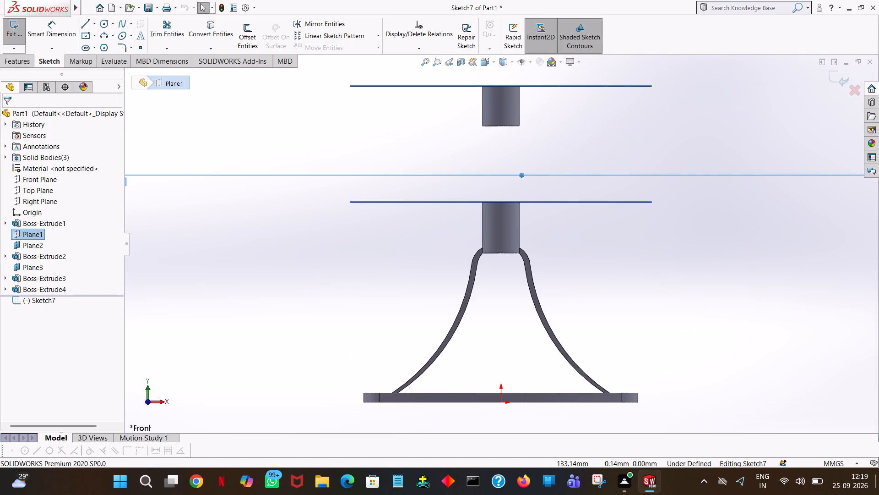
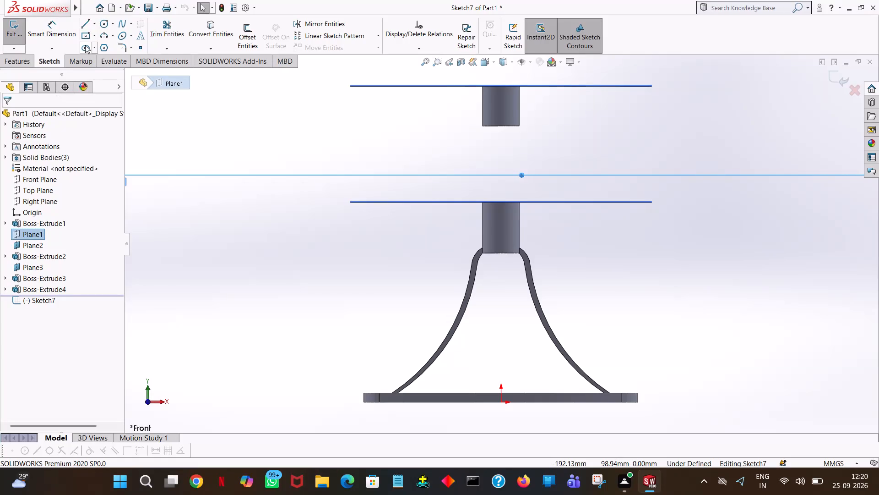
Sketch a 3 mm vertical line up the left edge of the upper cylinder from its lower corner.
left_click(83, 26)
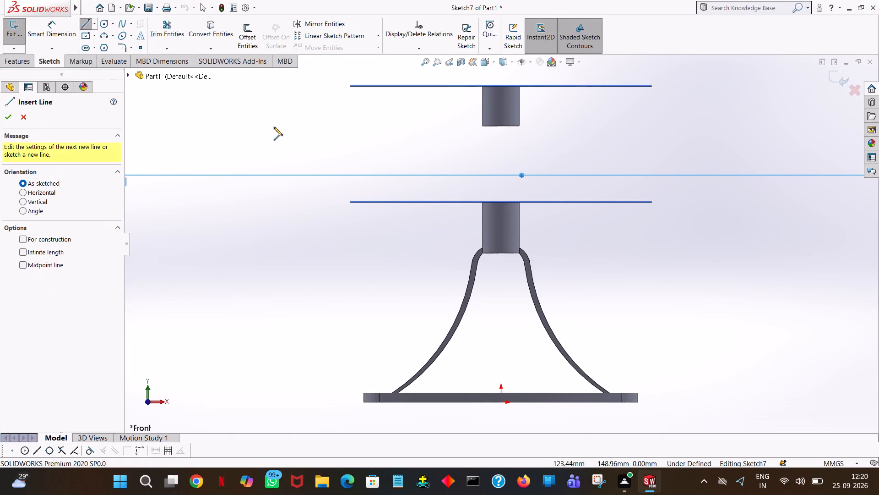
left_click(482, 126)
left_click(481, 115)
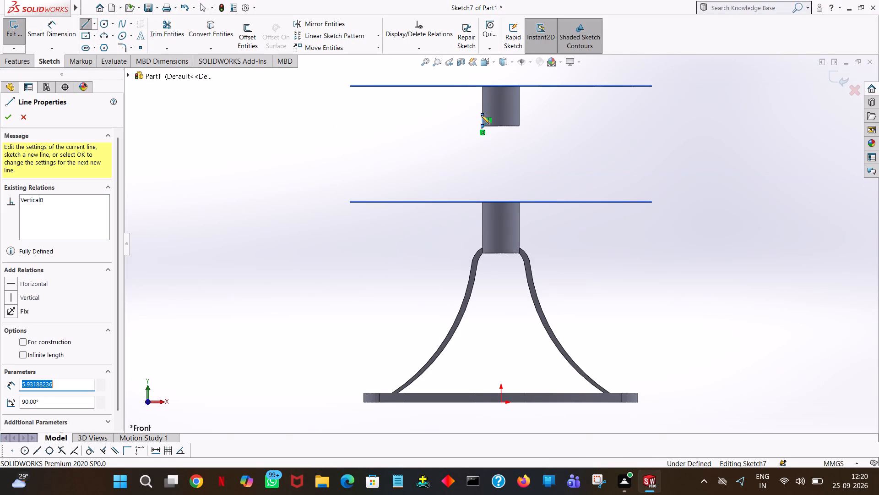
key("3")
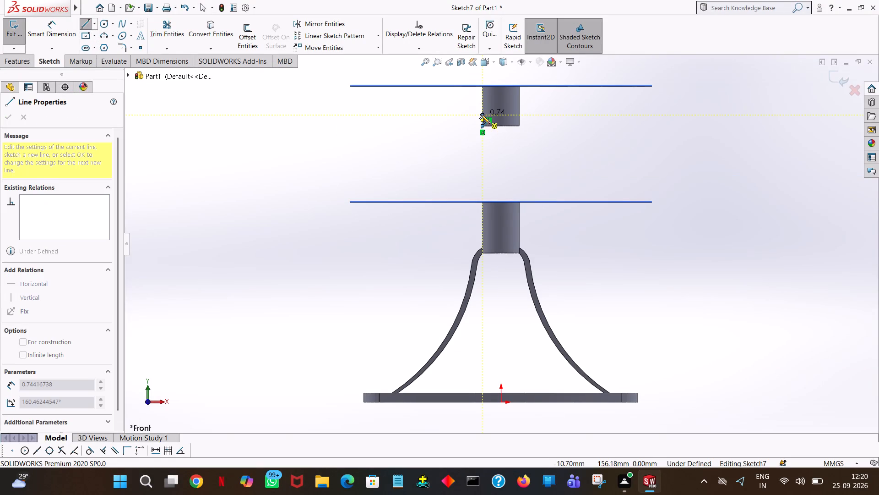
key("Return")
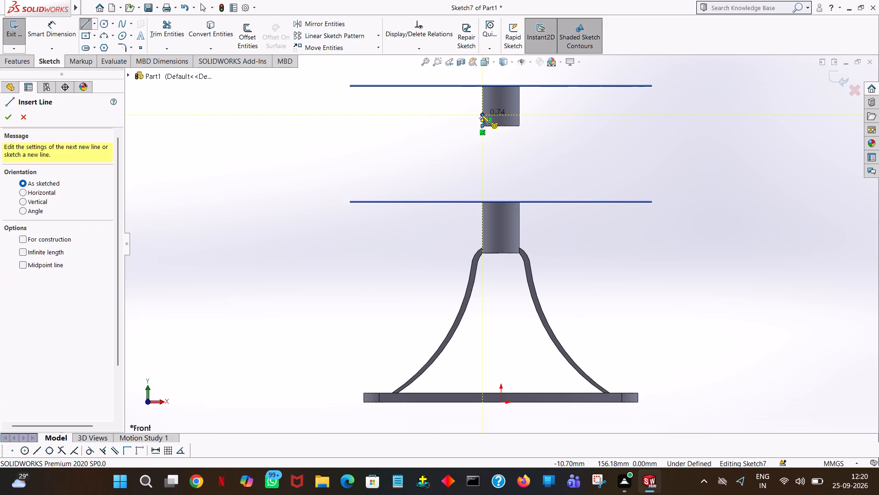
right_click(481, 114)
left_click(491, 118)
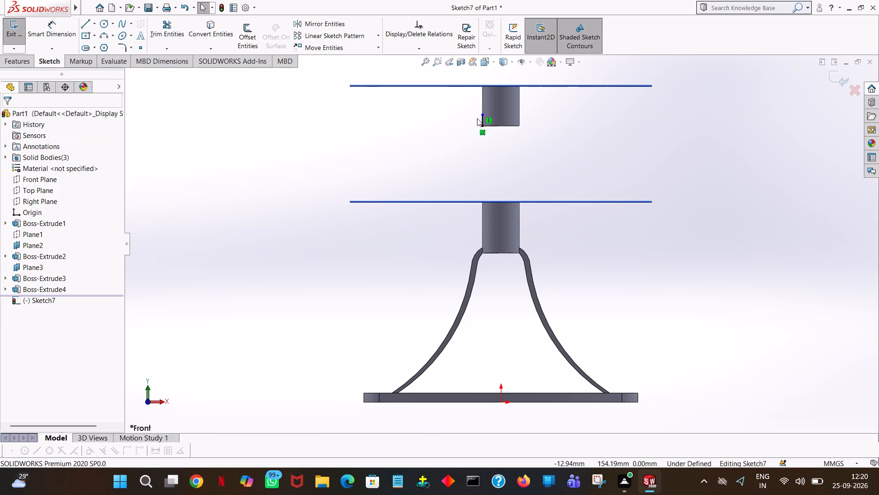
left_click(483, 119)
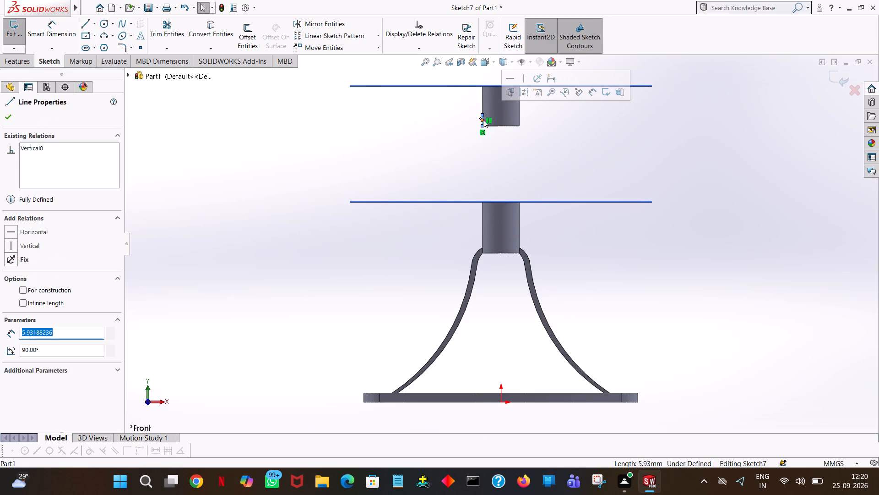
key("3")
key("Return")
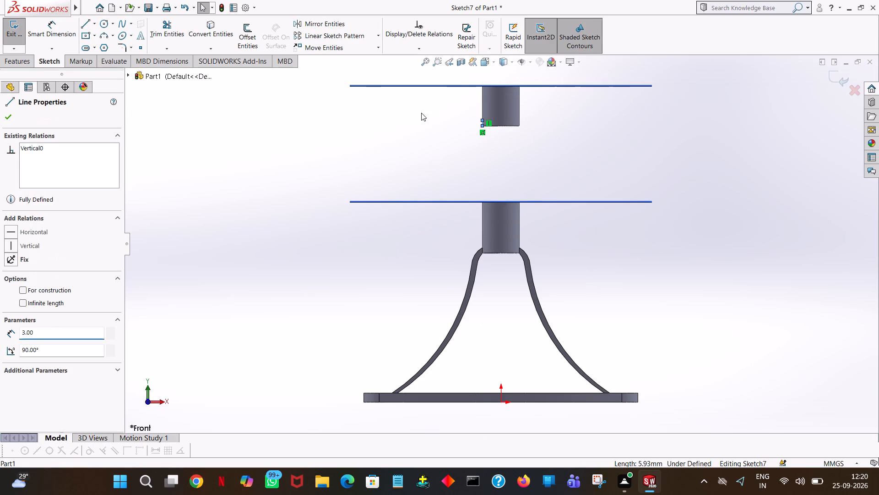
Sketch the outer C-shaped outline: 19 mm outward, 47 mm down, 19 mm back to the lower cylinder, and 3 mm up to its top corner.
left_click(84, 21)
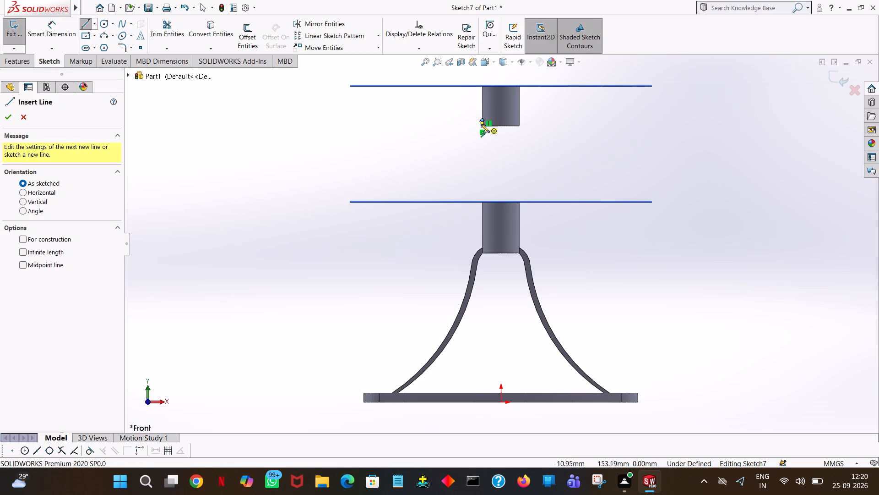
scroll(497, 121, "down", 4, "ctrl")
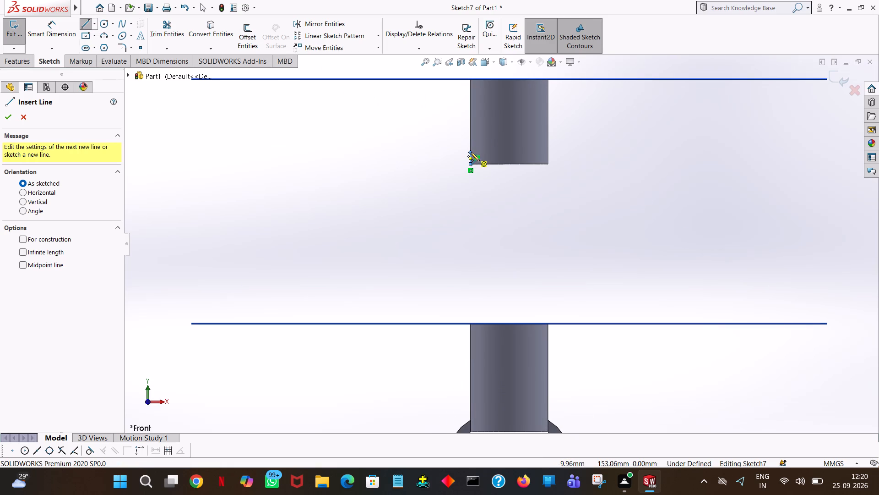
left_click(471, 152)
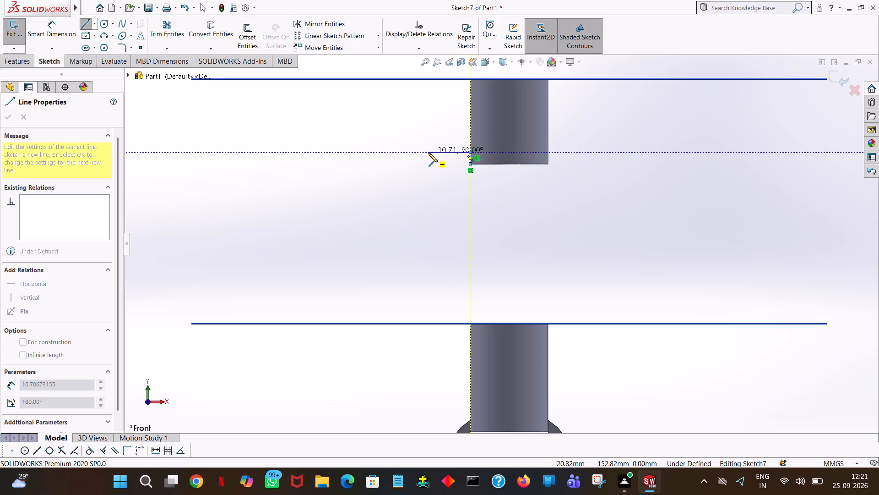
left_click(429, 153)
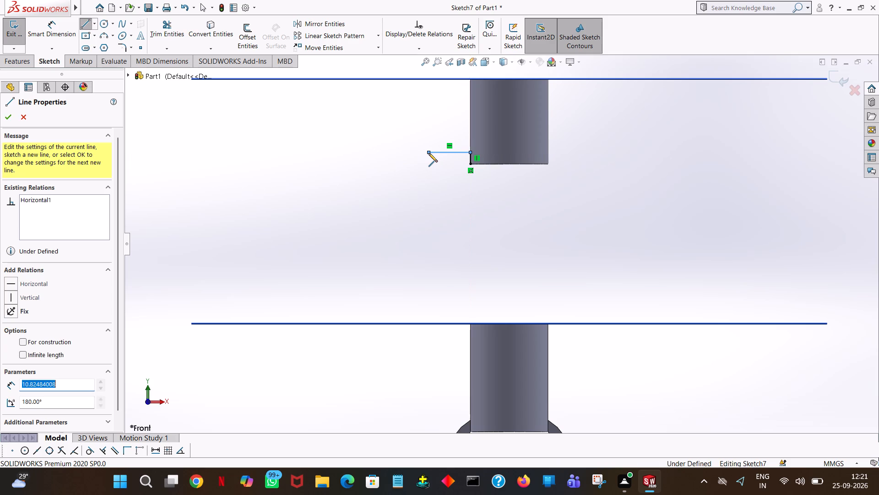
type("19")
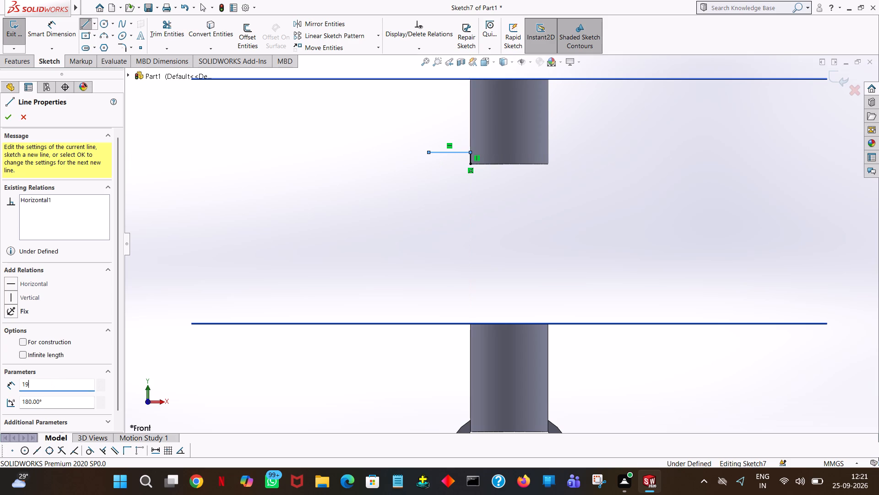
key("Return")
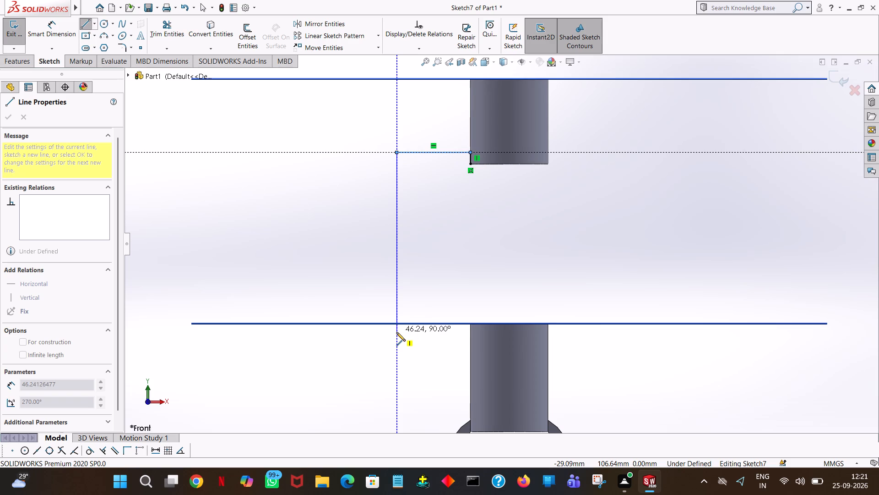
left_click(396, 332)
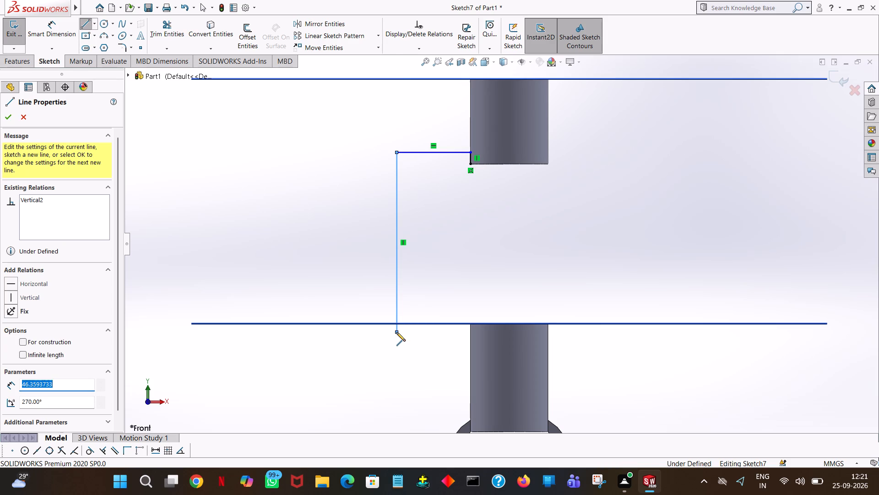
type("47")
key("Return")
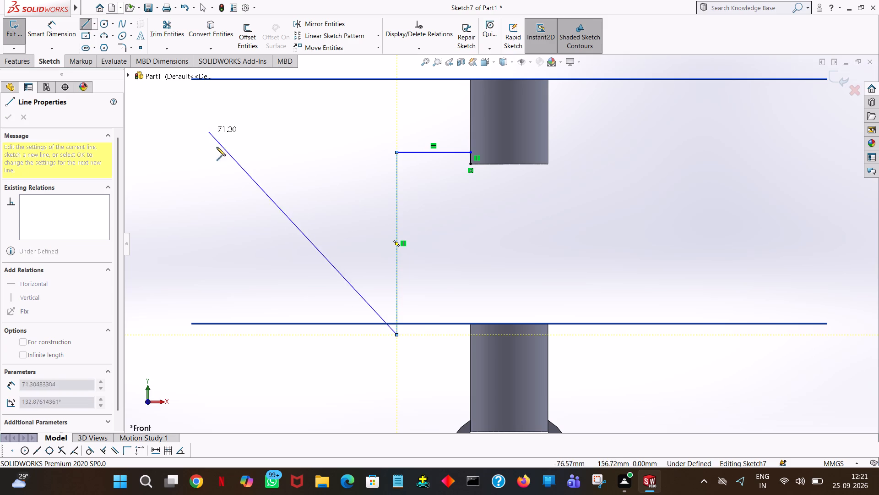
left_click(470, 335)
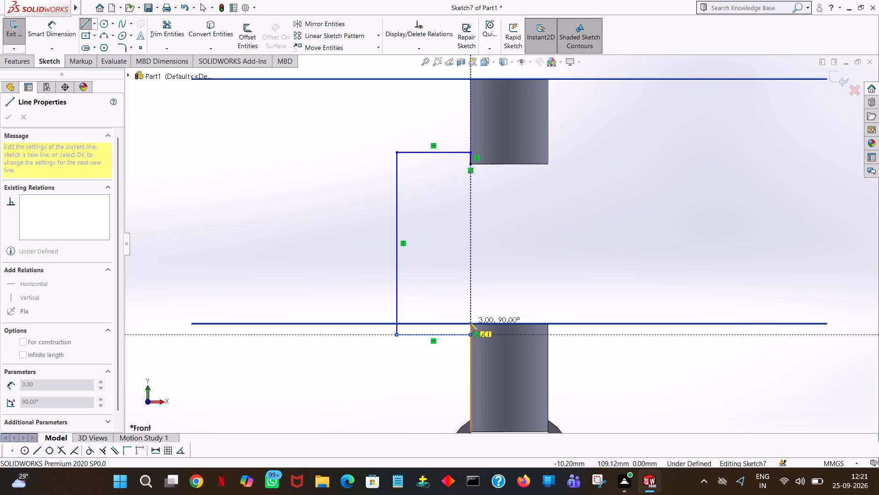
left_click(470, 323)
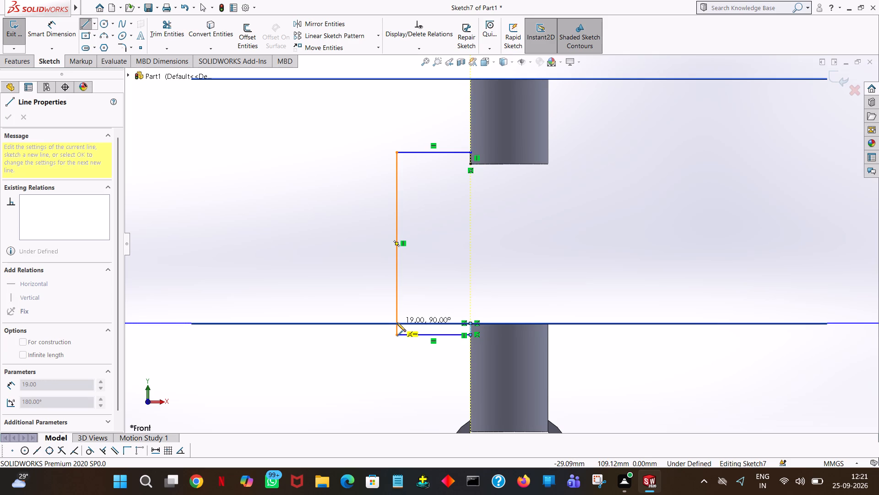
Sketch the inner lower horizontal line outward from the lower cylinder's top left corner and set its length to 16 mm.
left_click(403, 323)
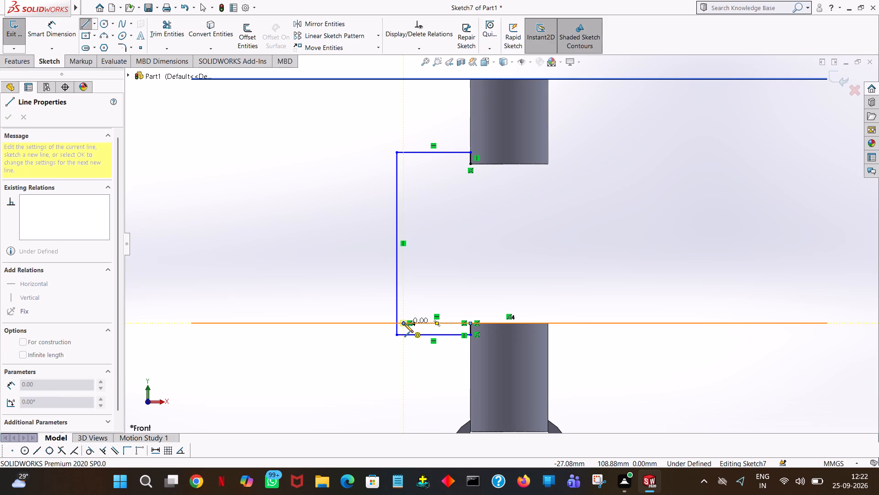
right_click(404, 324)
left_click(412, 326)
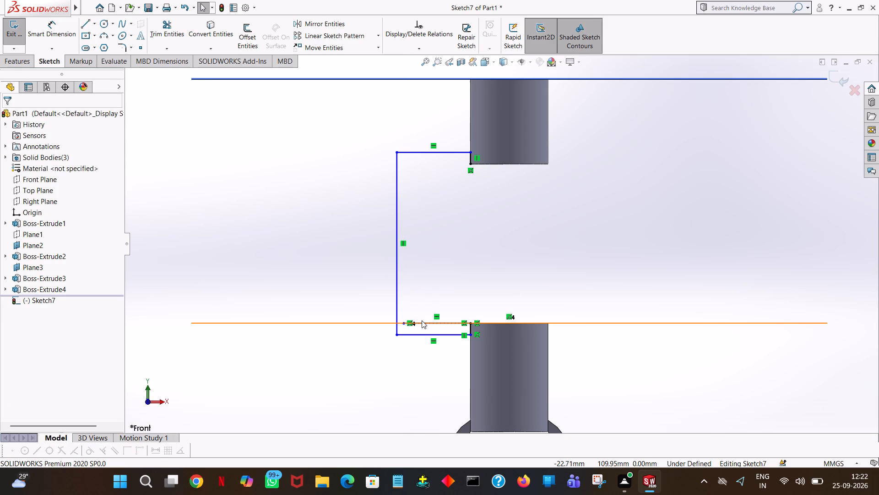
left_click(425, 322)
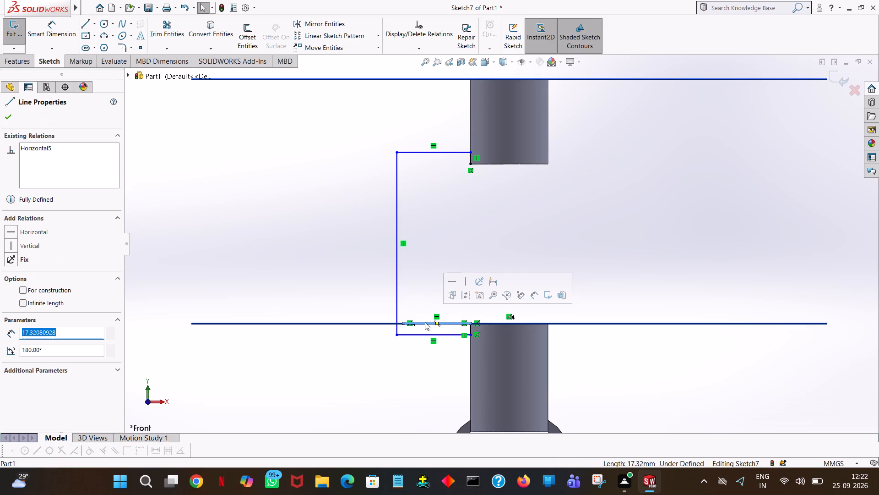
type("16")
key("Return")
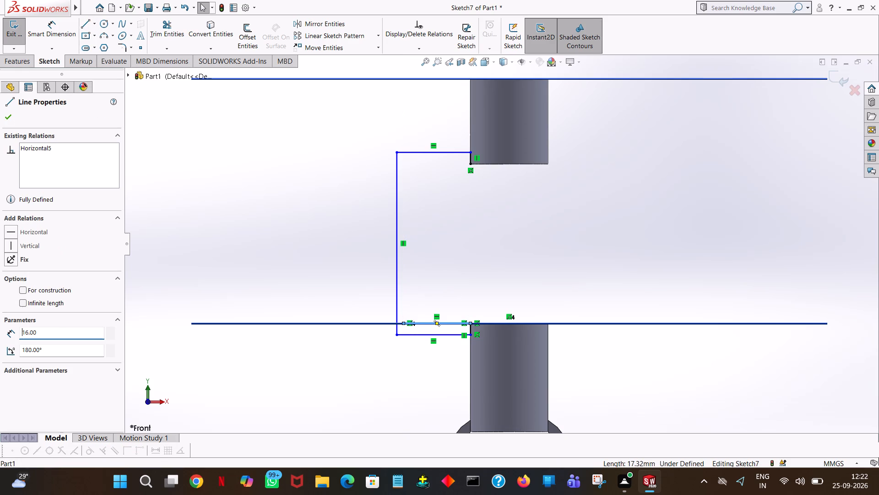
left_click(11, 117)
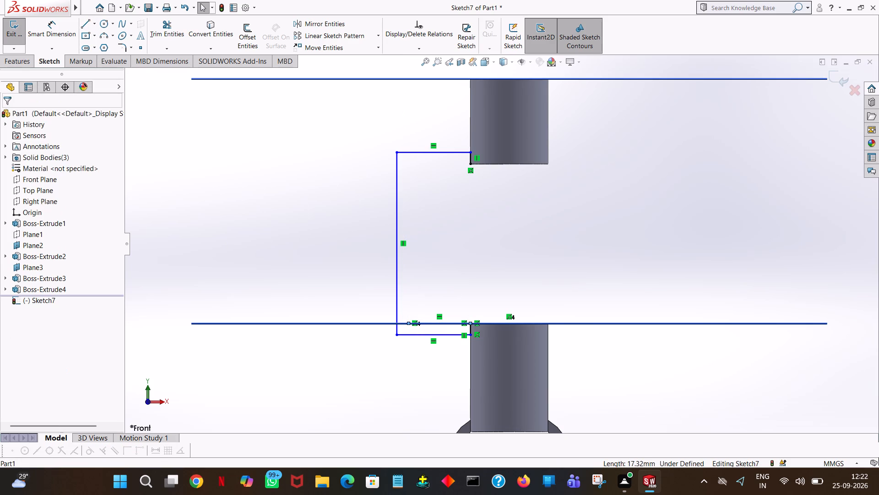
Close the inner outline with a 41 mm vertical line and a 16 mm horizontal line to the upper cylinder's lower left corner.
left_click(84, 29)
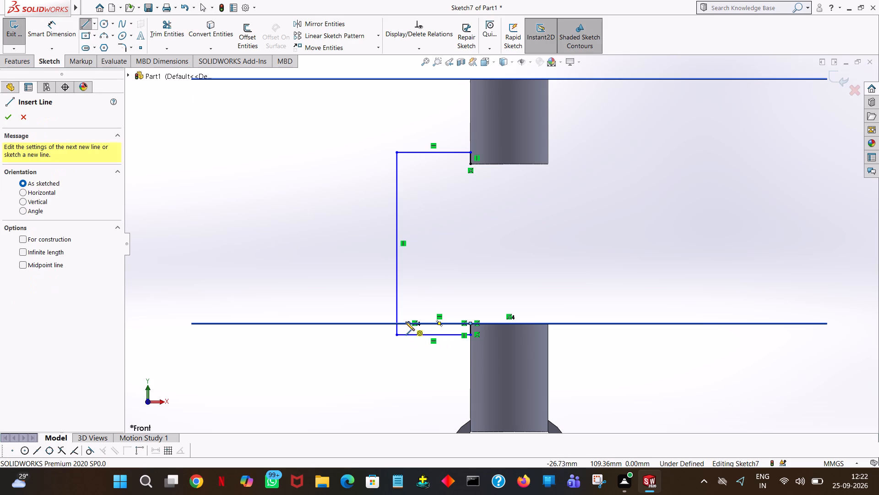
left_click(407, 323)
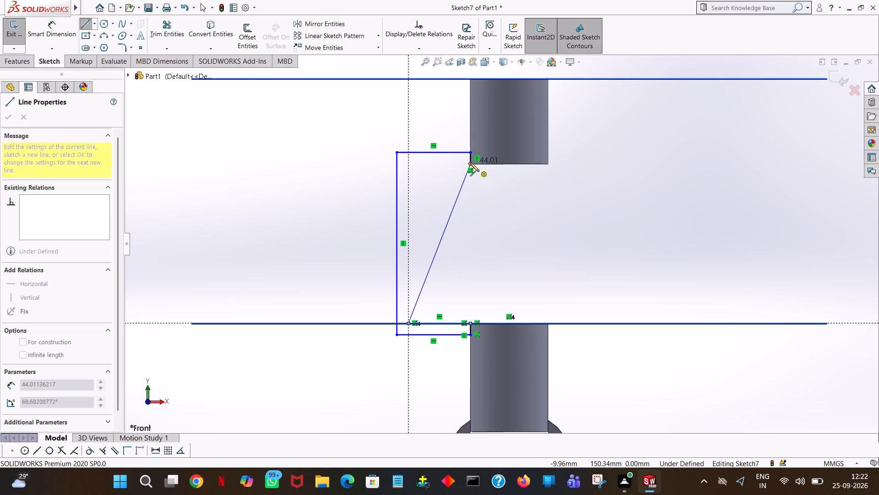
left_click(408, 161)
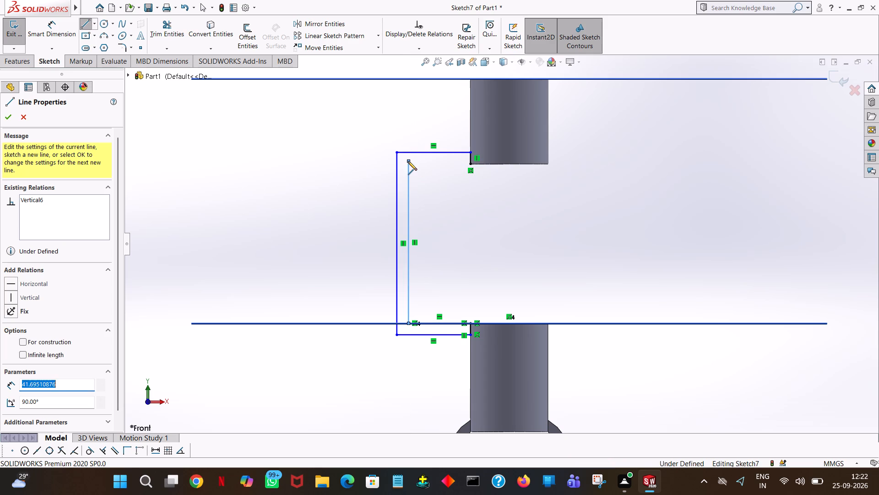
type("41")
key("Return")
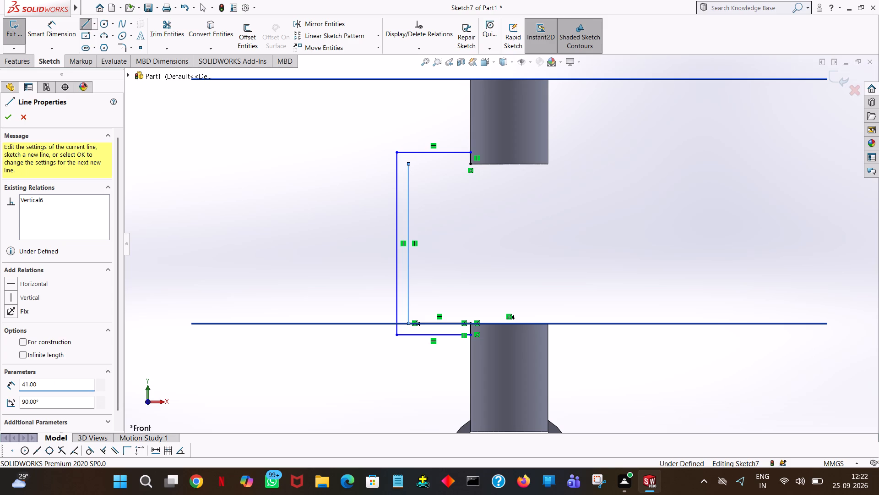
left_click(469, 164)
right_click(468, 164)
left_click(482, 168)
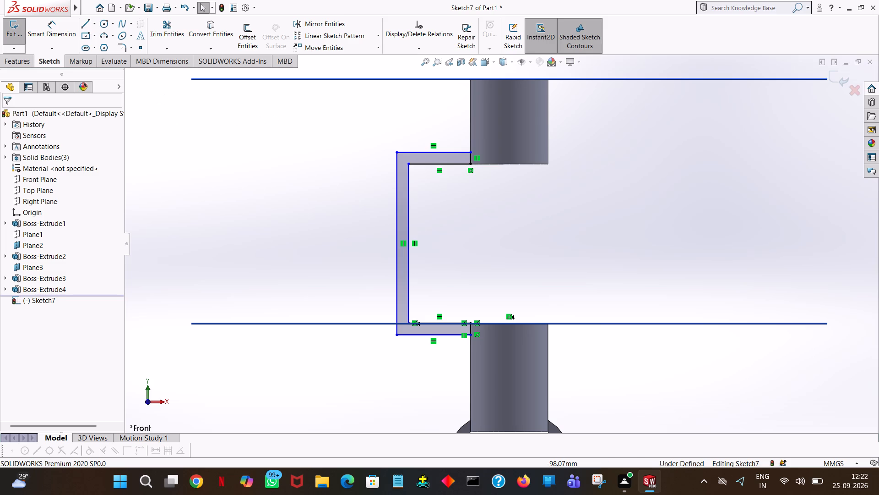
Apply 3 mm sketch fillets to the four inner and outer corners of the C-shaped profile.
left_click(122, 48)
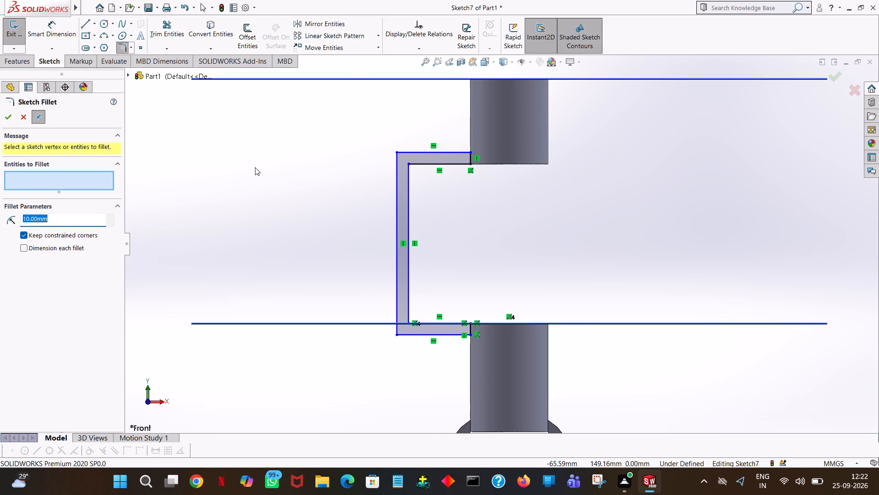
key("3")
left_click(217, 197)
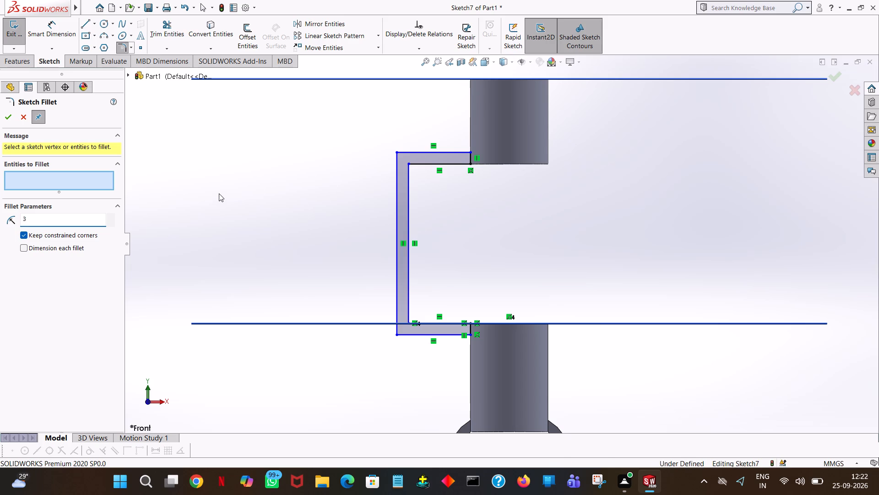
left_click(398, 151)
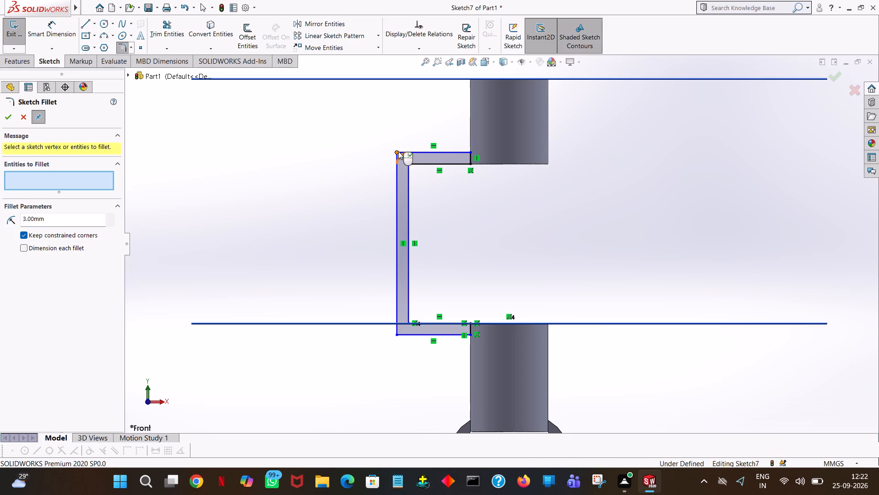
left_click(410, 165)
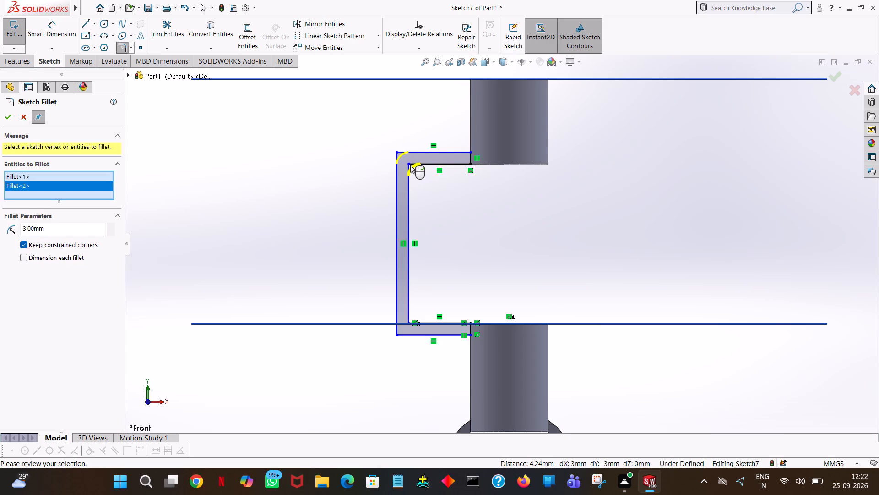
left_click(396, 335)
left_click(407, 322)
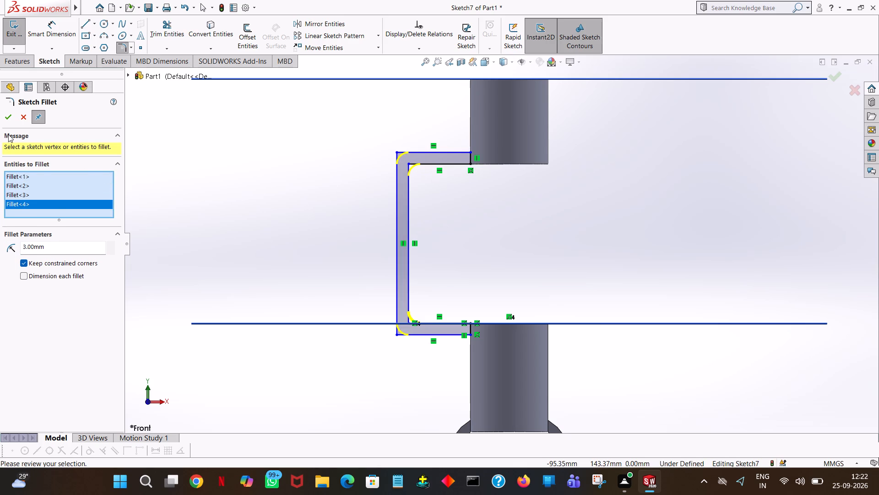
left_click(5, 116)
left_click(278, 176)
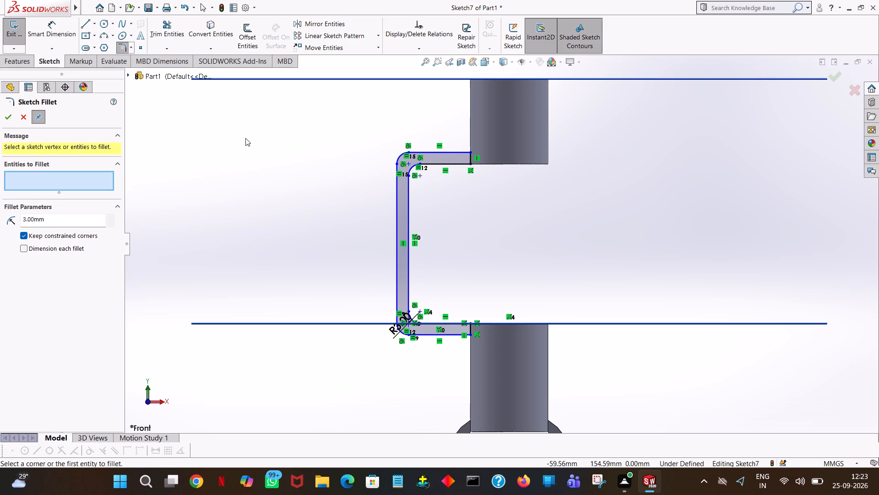
Extend the profile's lower end about 2 mm into the lower cylinder with three connected lines ending at its lower corner.
left_click(89, 24)
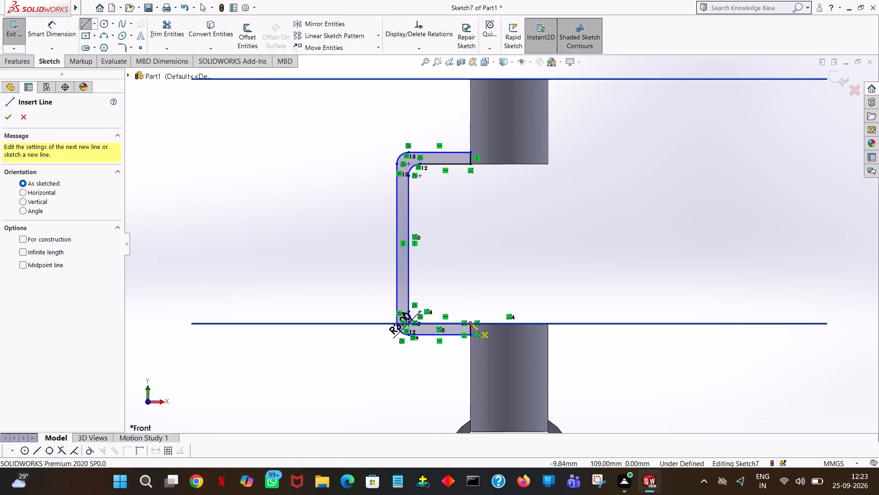
left_click(471, 323)
left_click(478, 323)
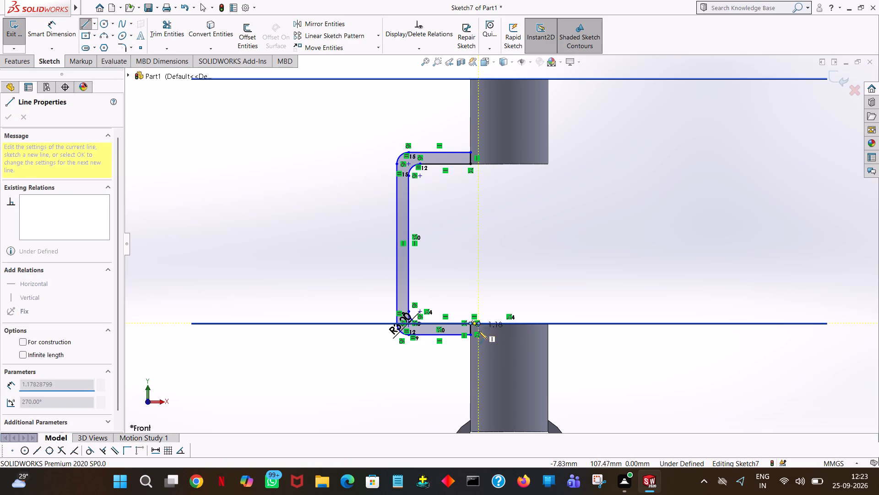
left_click(479, 335)
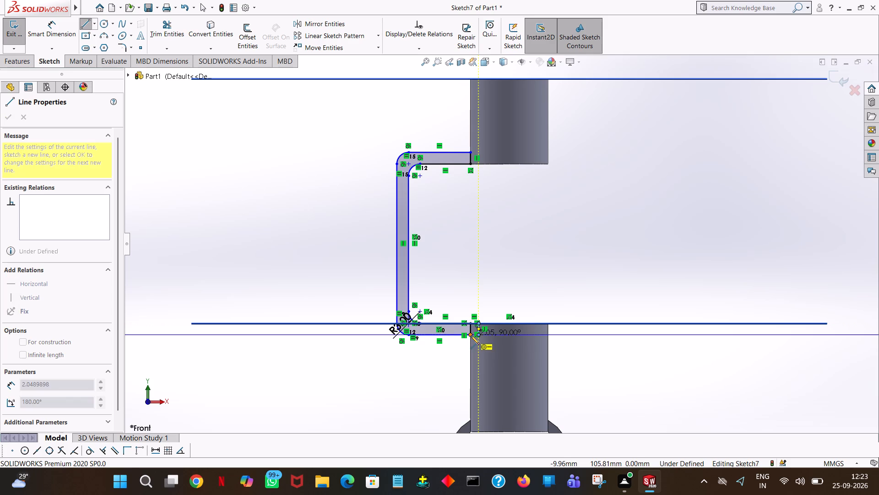
left_click(471, 335)
right_click(471, 335)
left_click(478, 339)
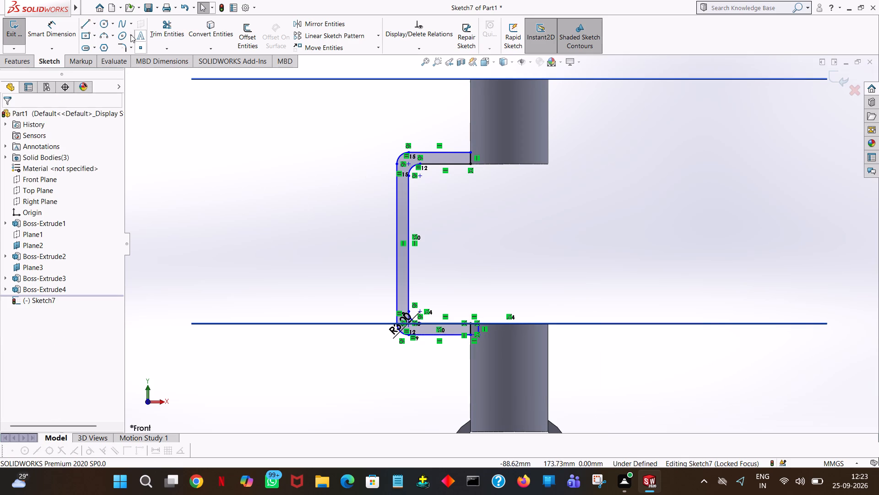
Extend the profile's upper end about 2 mm into the upper cylinder with three connected lines.
left_click(87, 24)
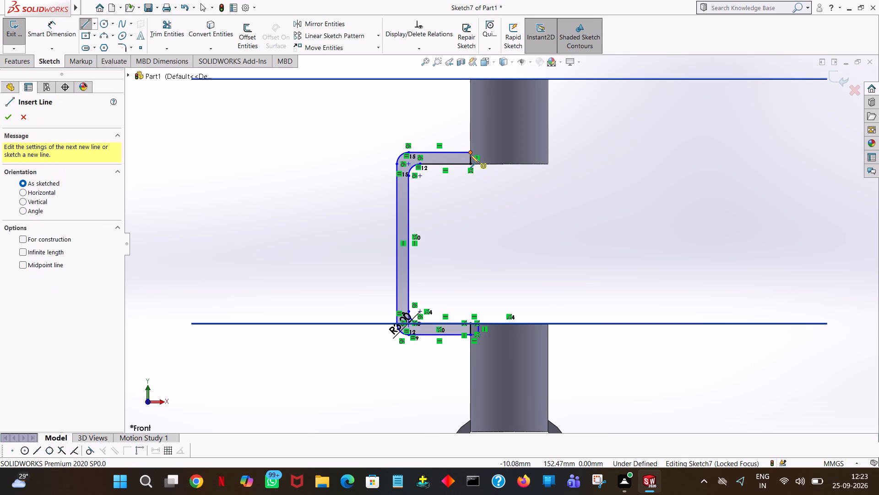
left_click(470, 153)
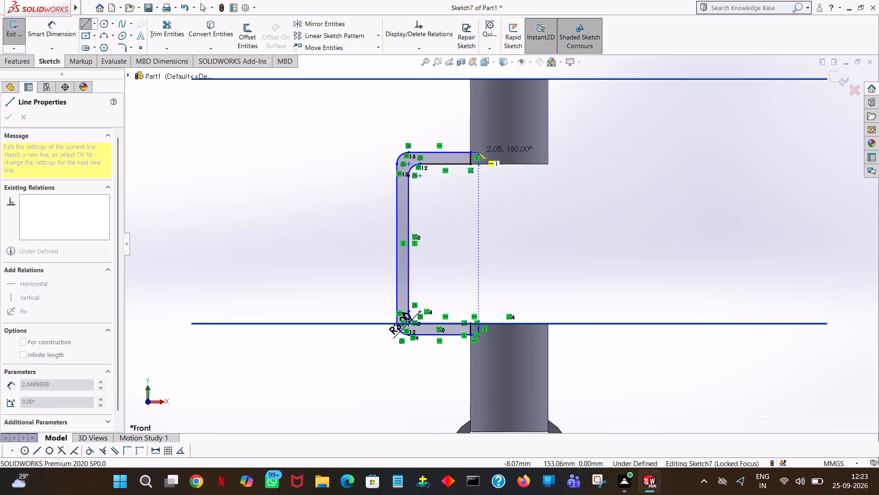
left_click(478, 152)
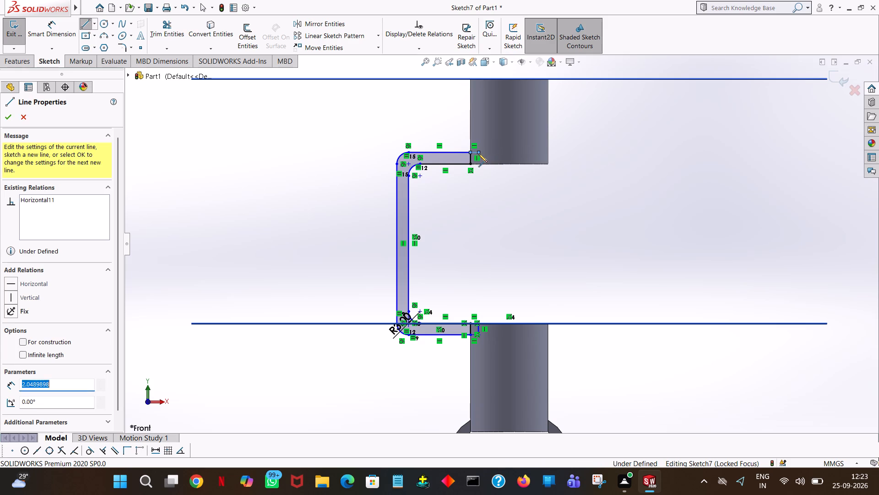
left_click(479, 164)
left_click(472, 164)
right_click(472, 164)
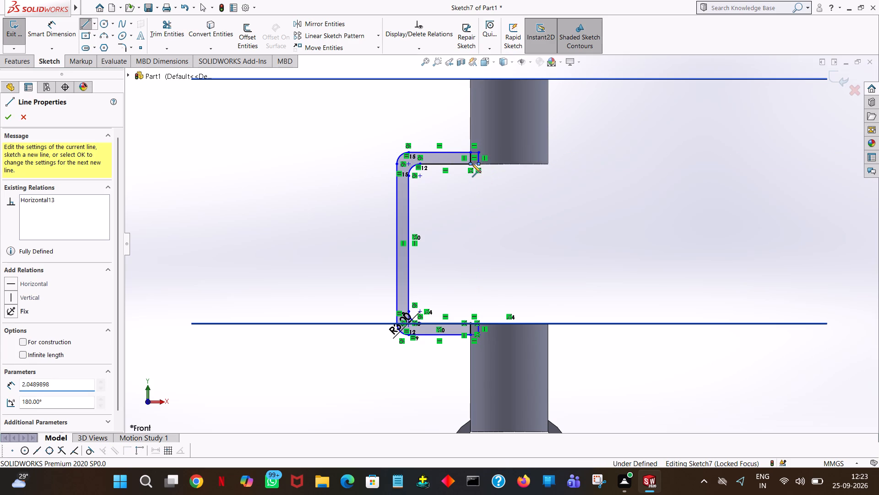
left_click(490, 172)
Trim away the two short vertical lines crossing the profile at the upper and lower cylinder edges.
left_click(174, 33)
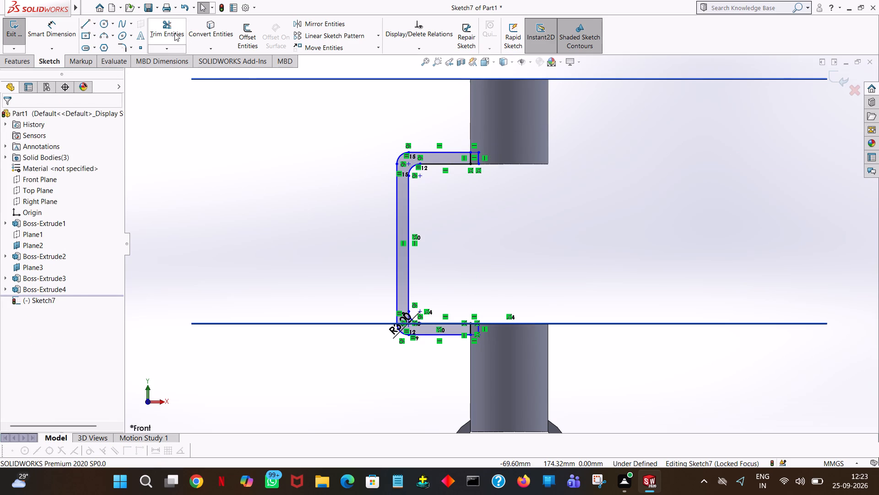
left_click(470, 157)
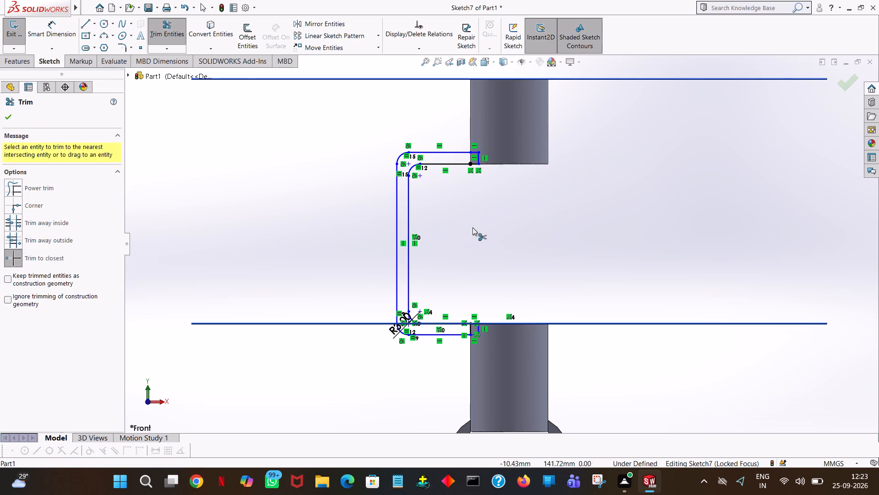
left_click(471, 329)
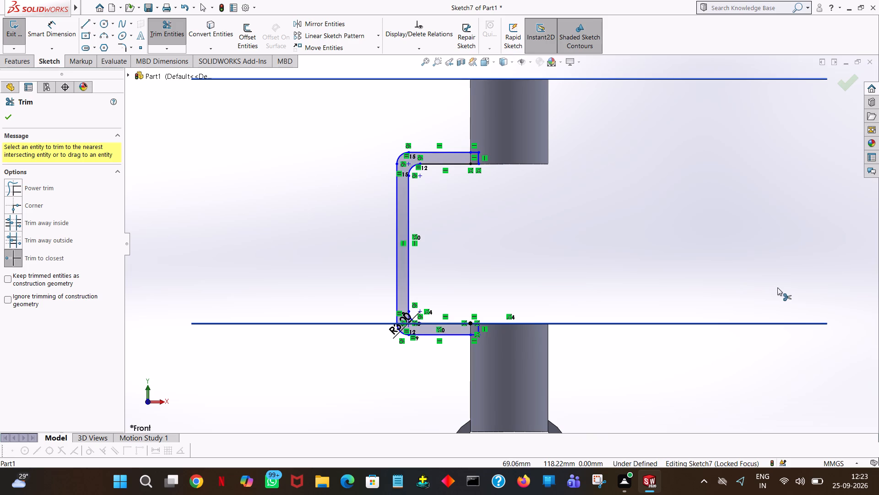
left_click(621, 247)
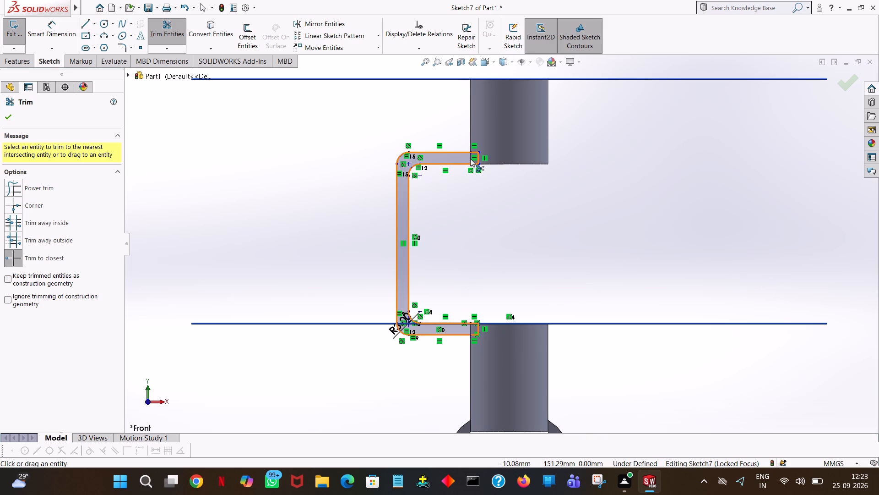
left_click(272, 244)
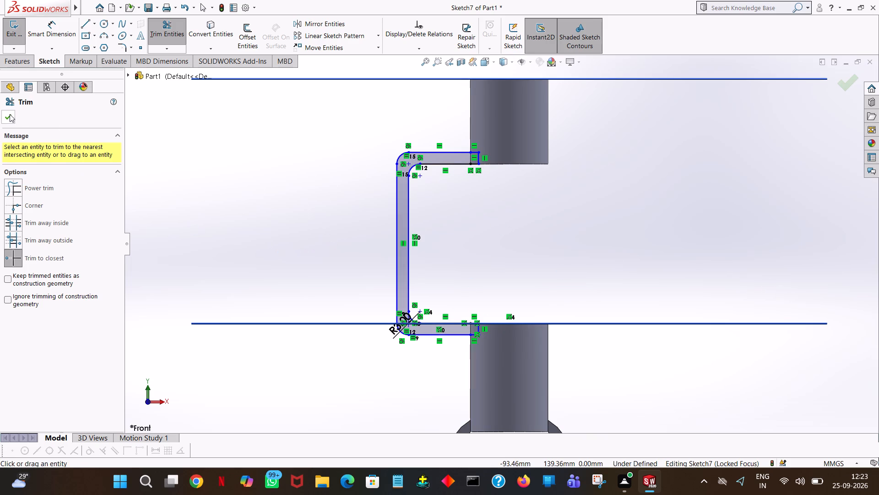
left_click(10, 114)
Extrude the C-shaped profile as a boss, Mid Plane, 12 mm deep, with the result merged.
left_click(25, 60)
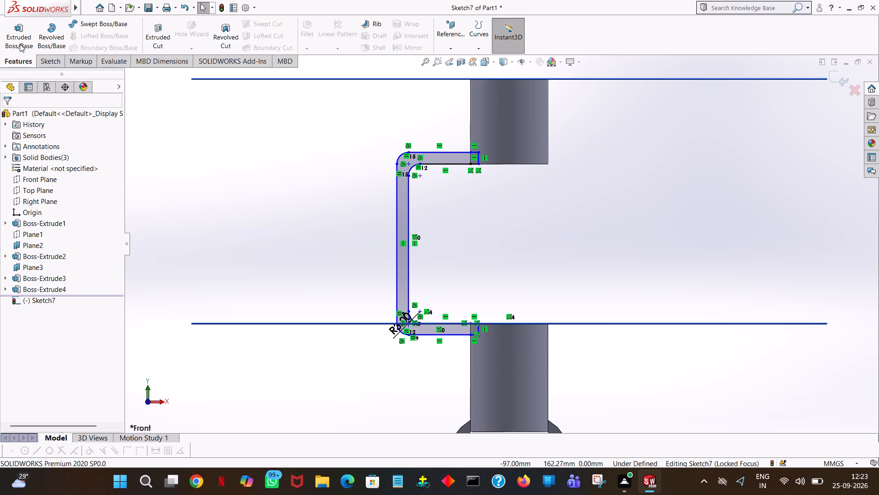
left_click(19, 44)
middle_click_drag(582, 269, 545, 273)
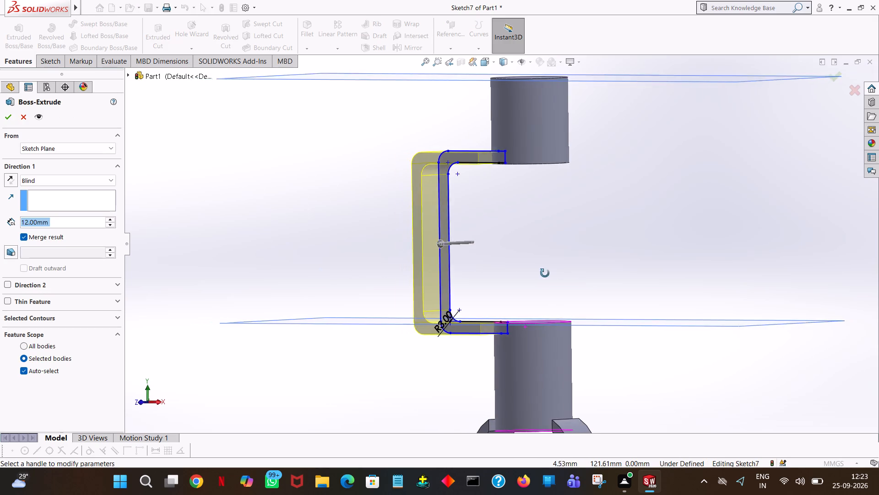
middle_click_drag(545, 273, 488, 286)
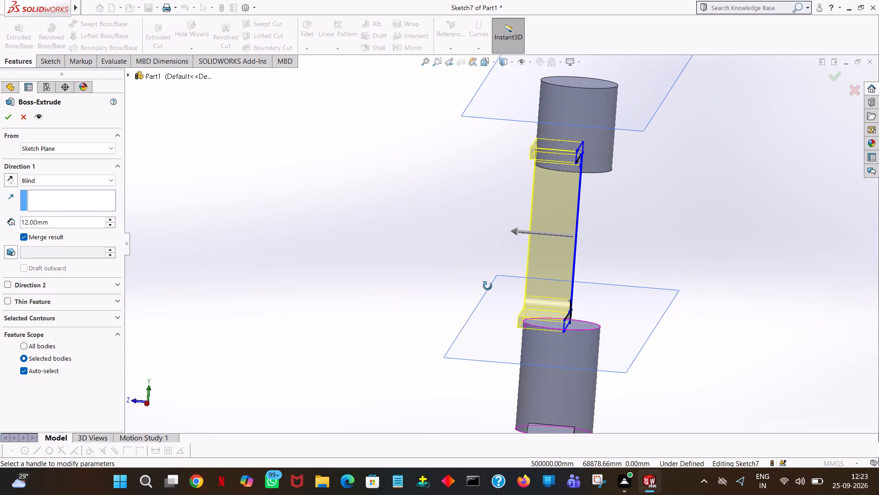
middle_click_drag(488, 286, 492, 288)
left_click(27, 179)
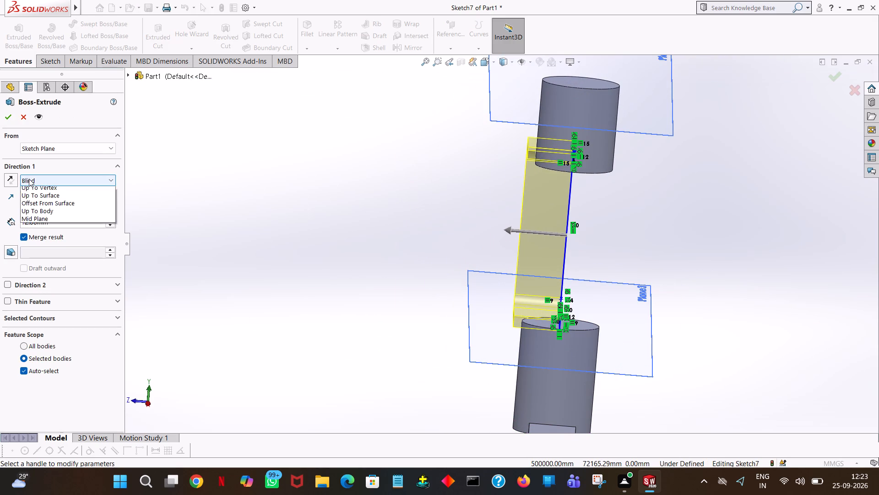
left_click(46, 235)
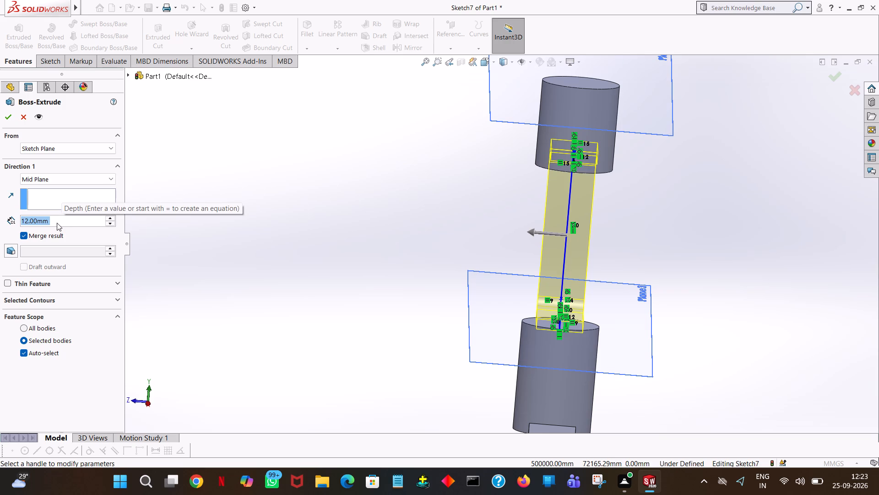
middle_click_drag(244, 218, 241, 269)
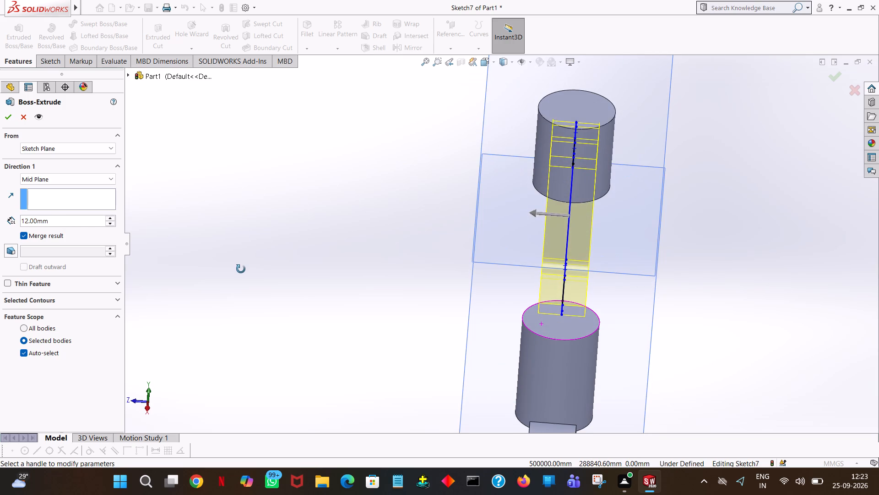
middle_click_drag(241, 269, 250, 360)
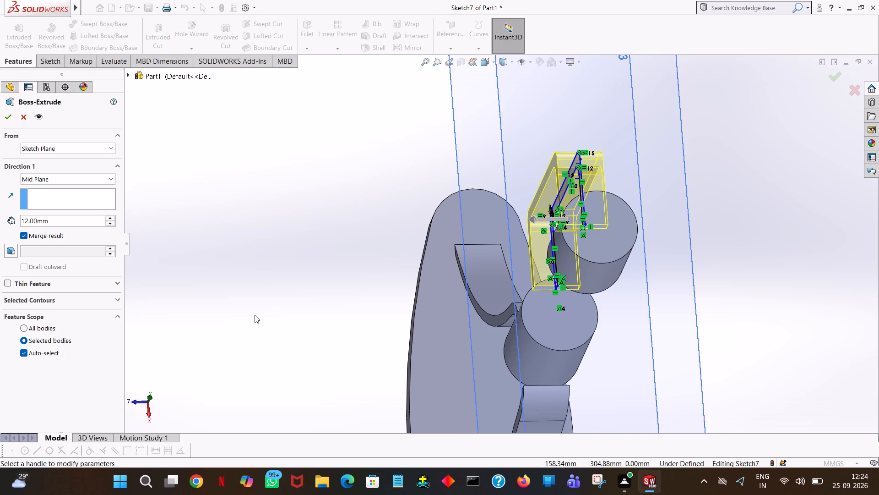
left_click(6, 116)
left_click(760, 257)
Examine the extruded C-shaped bracket and its joints with both cylinders from several angles and from the front.
middle_click_drag(784, 280, 781, 211)
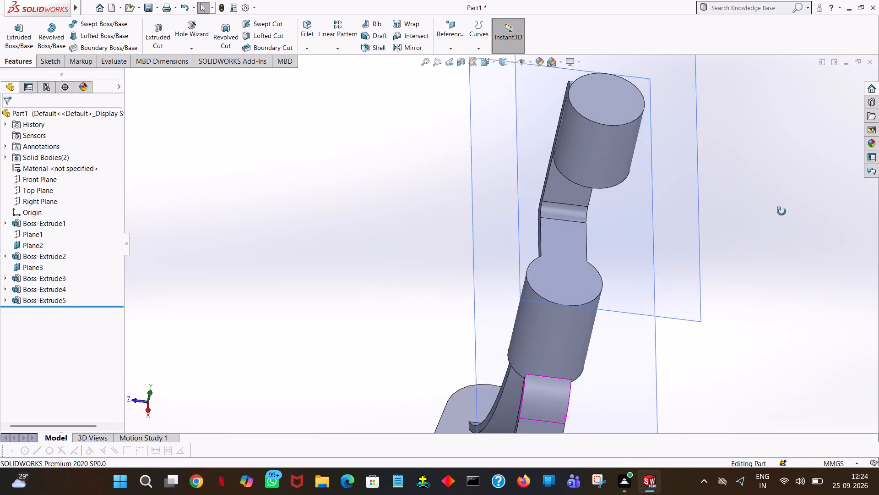
middle_click_drag(781, 211, 808, 181)
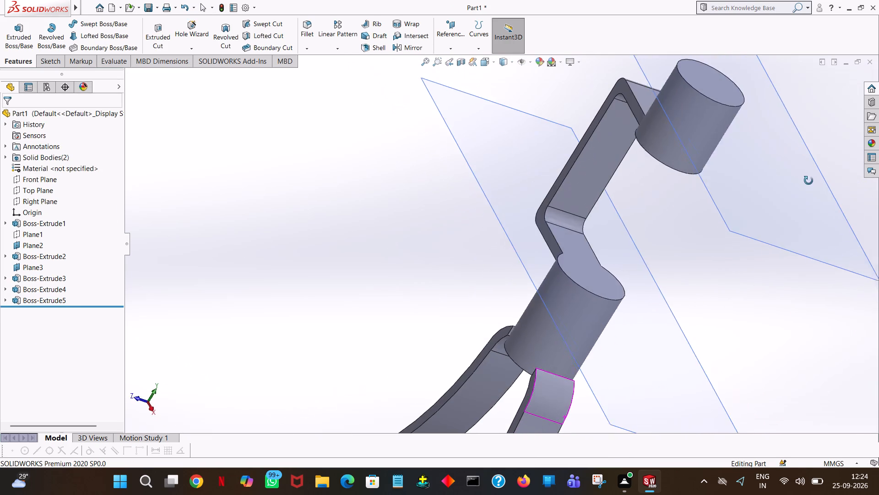
middle_click_drag(808, 181, 878, 176)
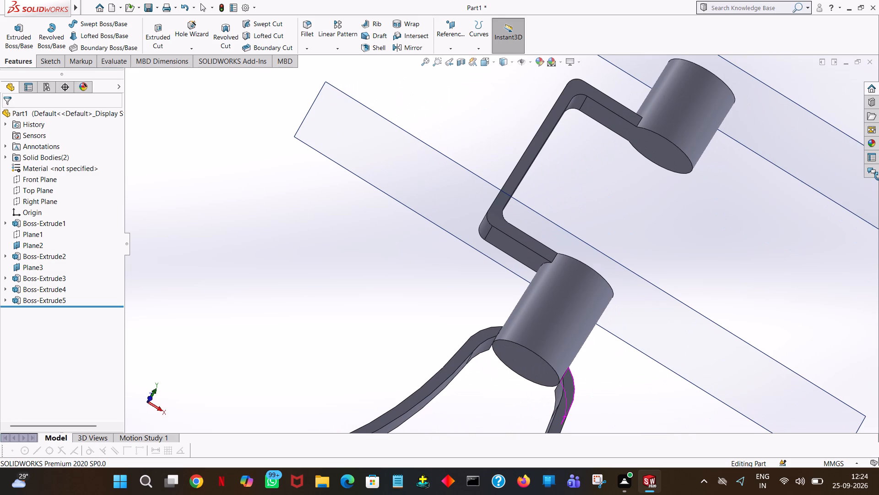
middle_click_drag(878, 176, 878, 267)
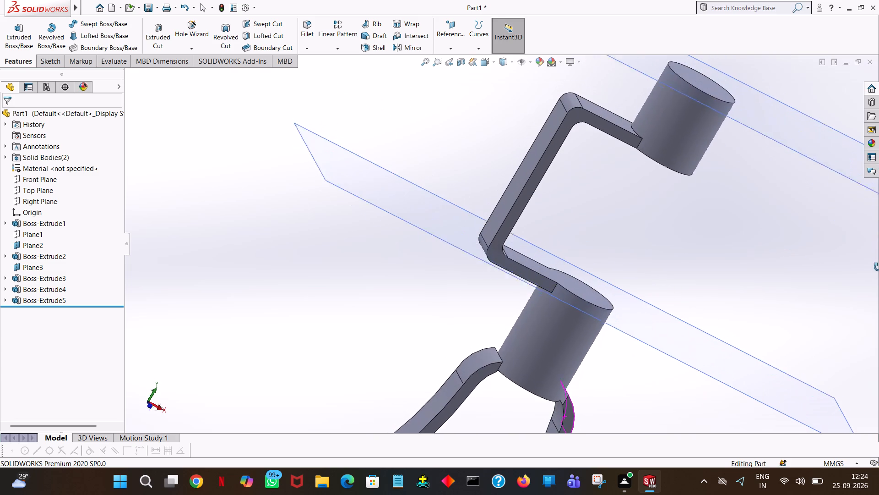
middle_click_drag(878, 267, 878, 287)
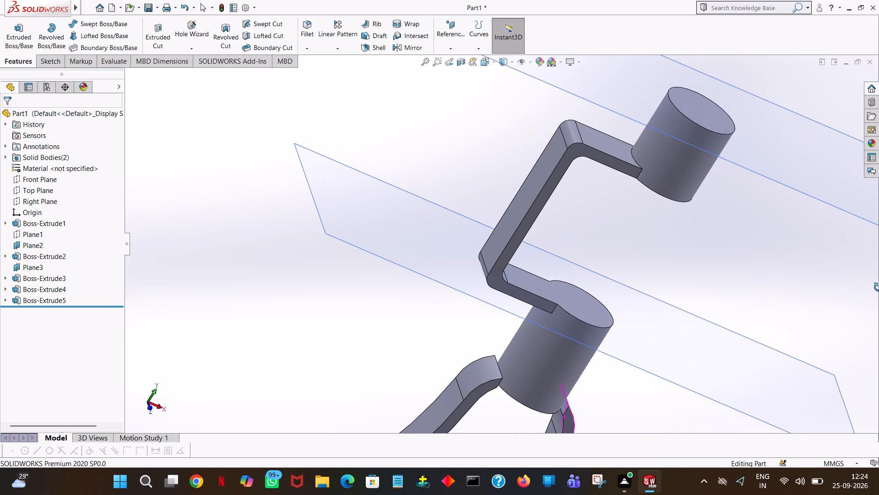
middle_click_drag(878, 287, 854, 279)
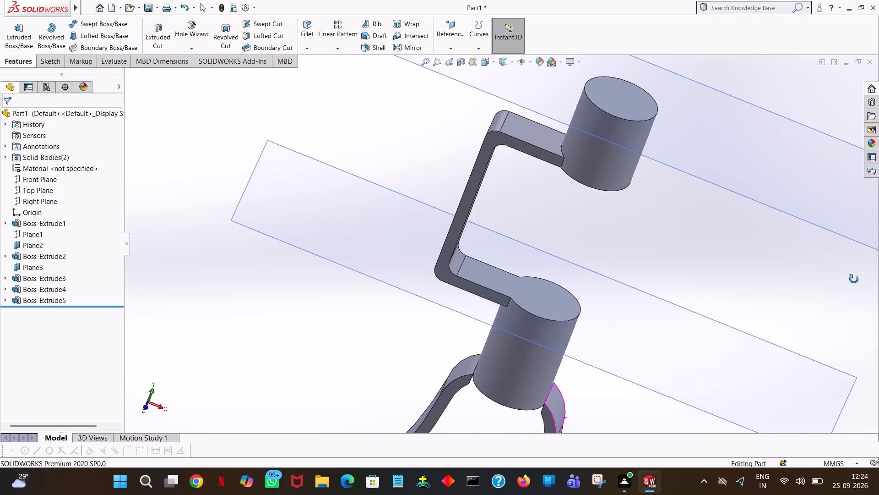
middle_click_drag(854, 279, 868, 279)
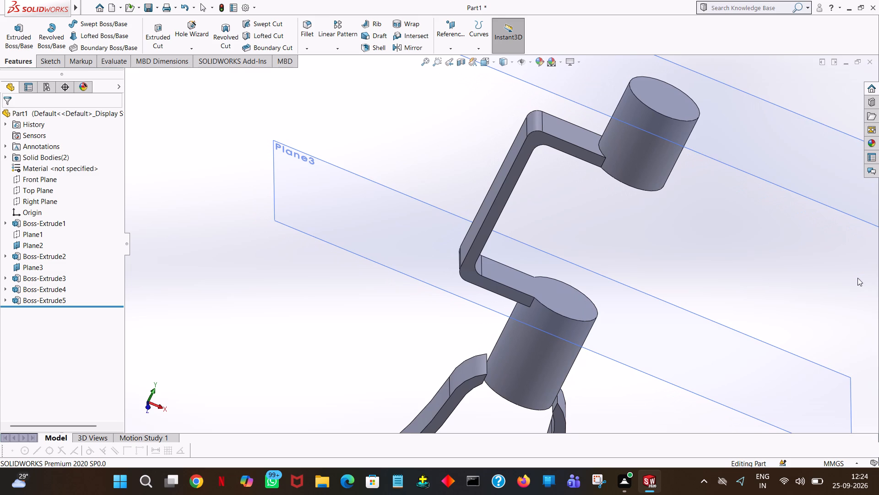
key("space")
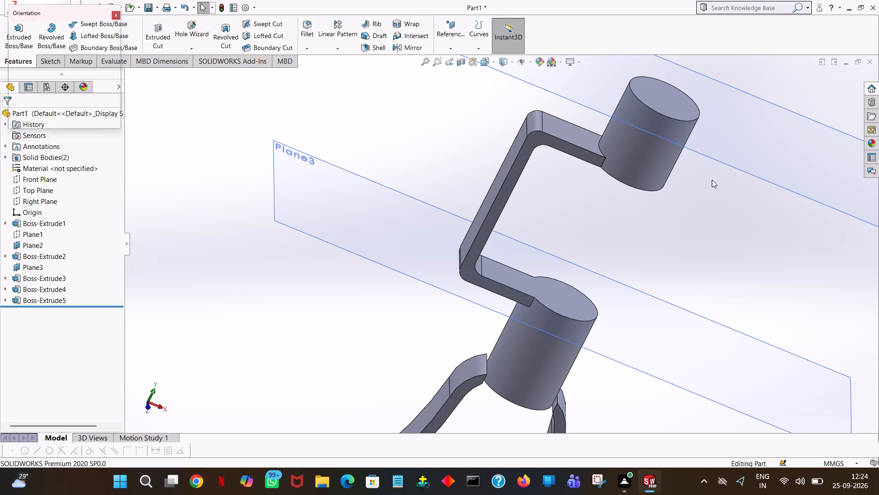
left_click(115, 66)
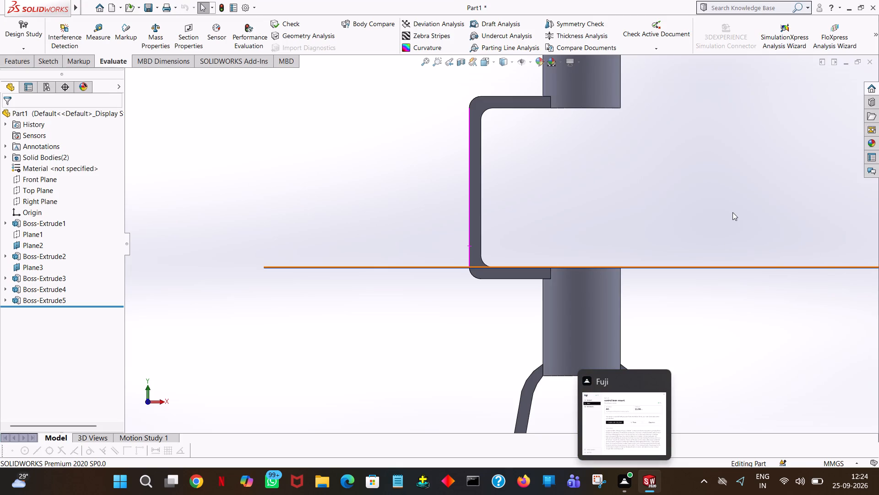
scroll(732, 212, "down", 3, "ctrl")
scroll(732, 212, "up", 8, "ctrl")
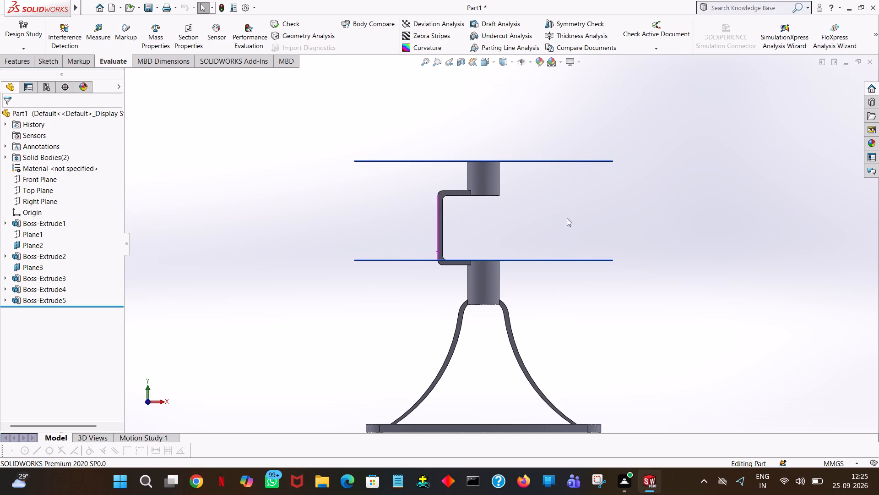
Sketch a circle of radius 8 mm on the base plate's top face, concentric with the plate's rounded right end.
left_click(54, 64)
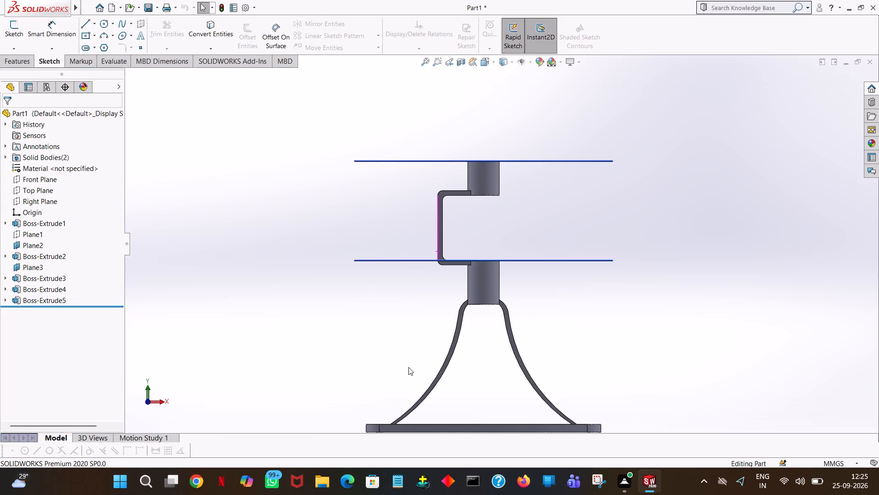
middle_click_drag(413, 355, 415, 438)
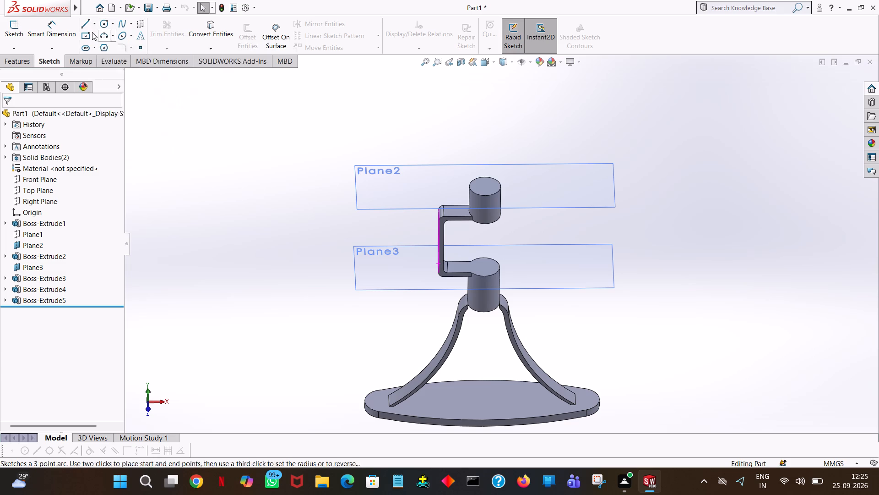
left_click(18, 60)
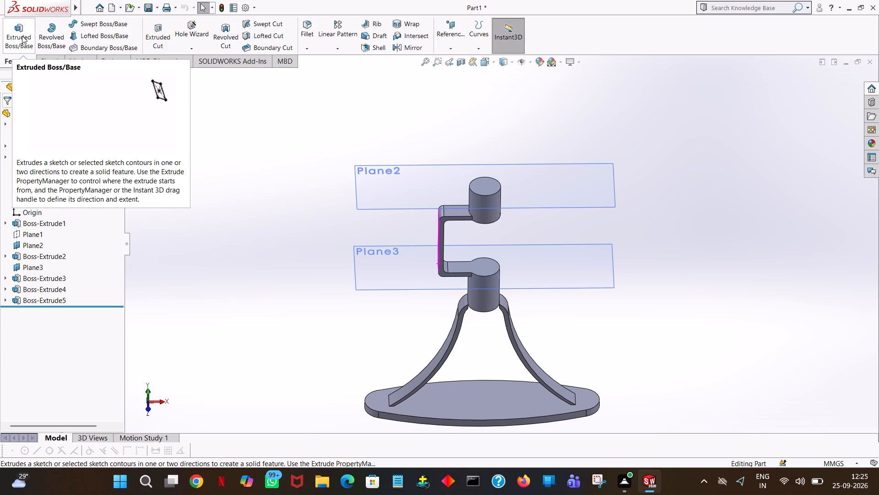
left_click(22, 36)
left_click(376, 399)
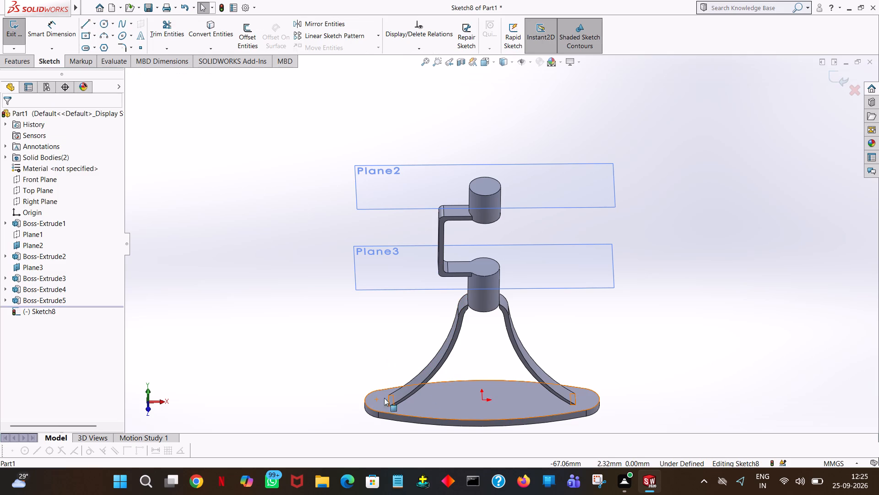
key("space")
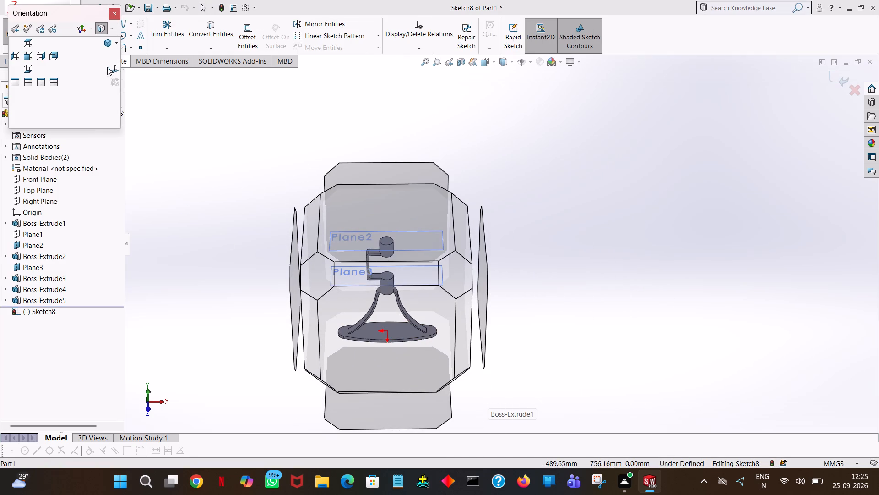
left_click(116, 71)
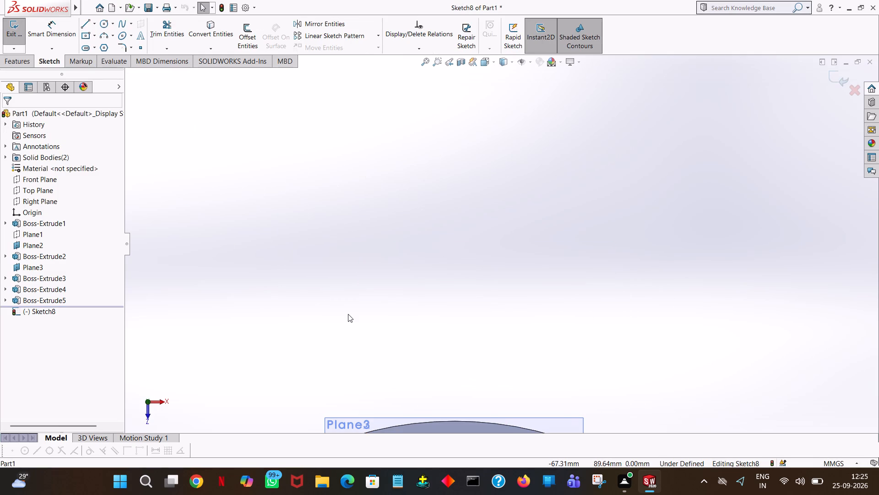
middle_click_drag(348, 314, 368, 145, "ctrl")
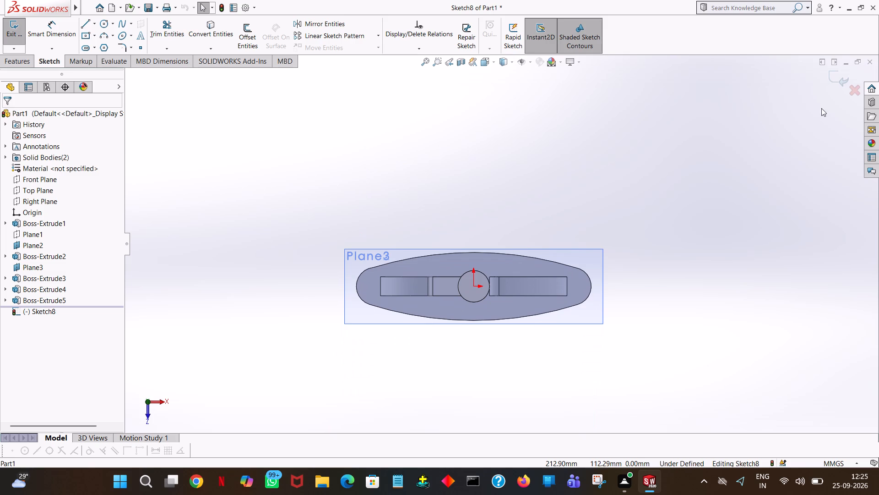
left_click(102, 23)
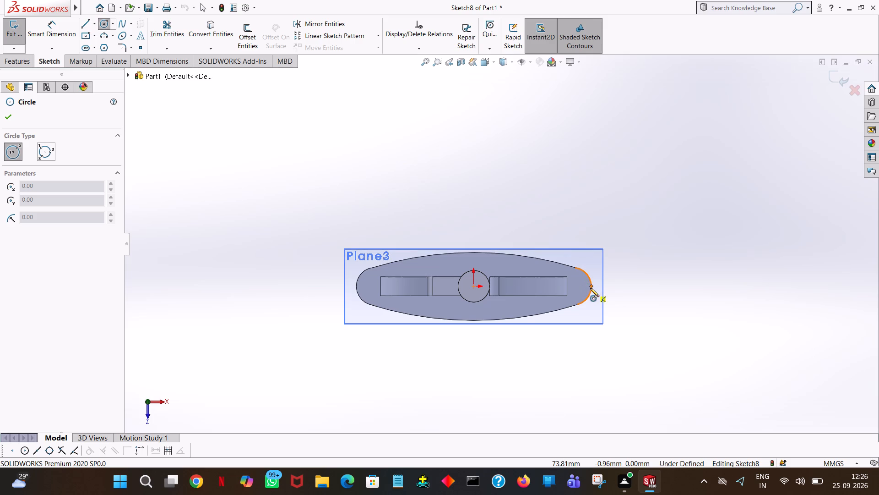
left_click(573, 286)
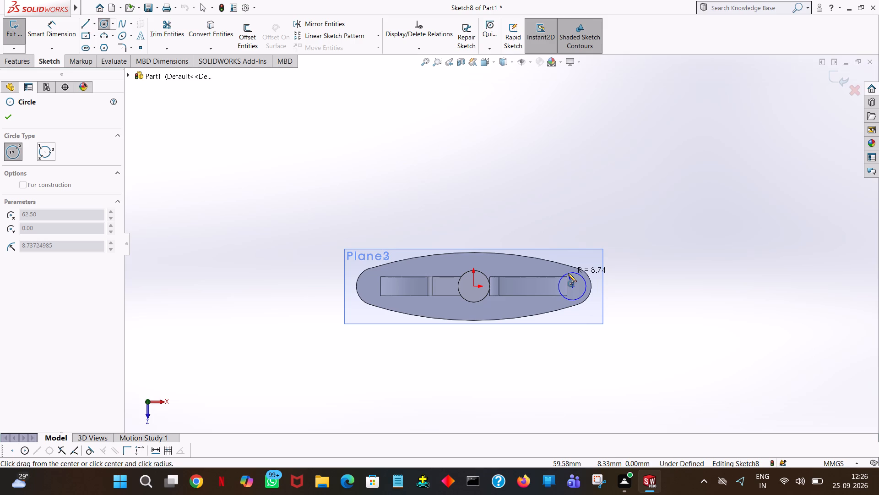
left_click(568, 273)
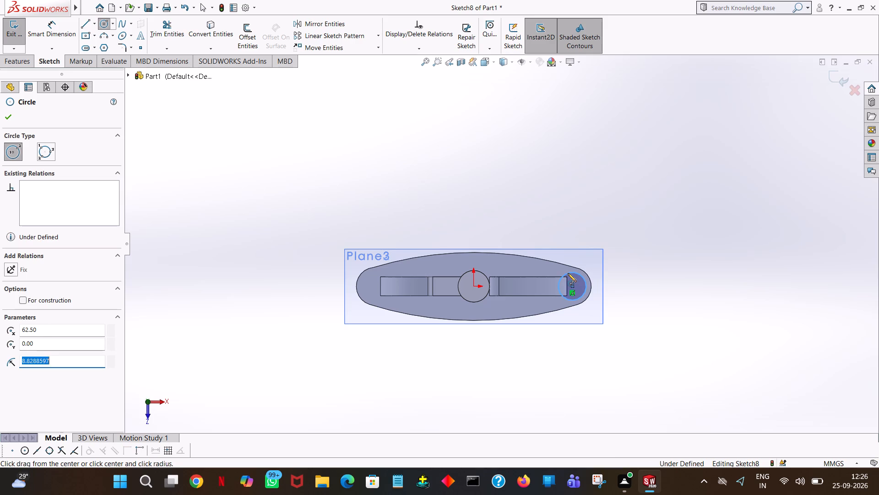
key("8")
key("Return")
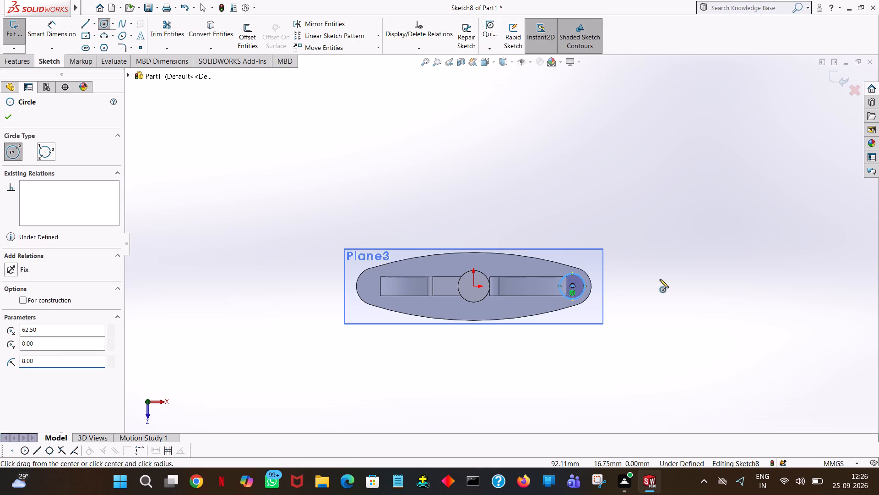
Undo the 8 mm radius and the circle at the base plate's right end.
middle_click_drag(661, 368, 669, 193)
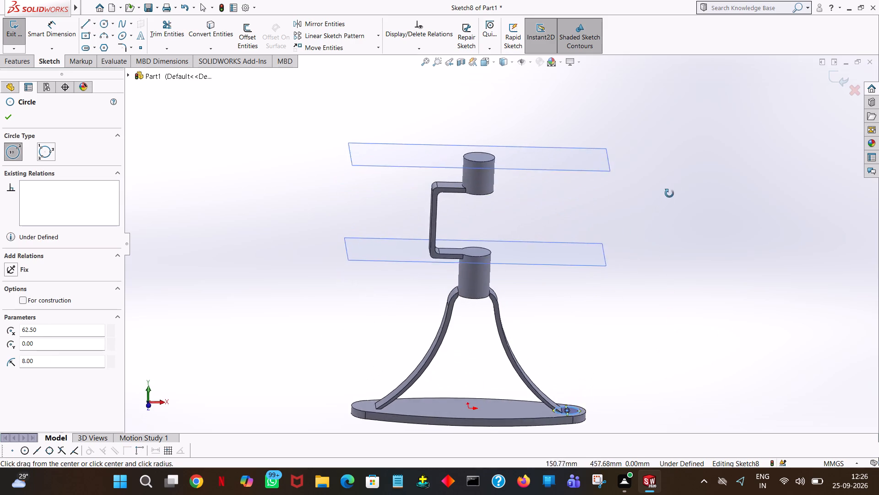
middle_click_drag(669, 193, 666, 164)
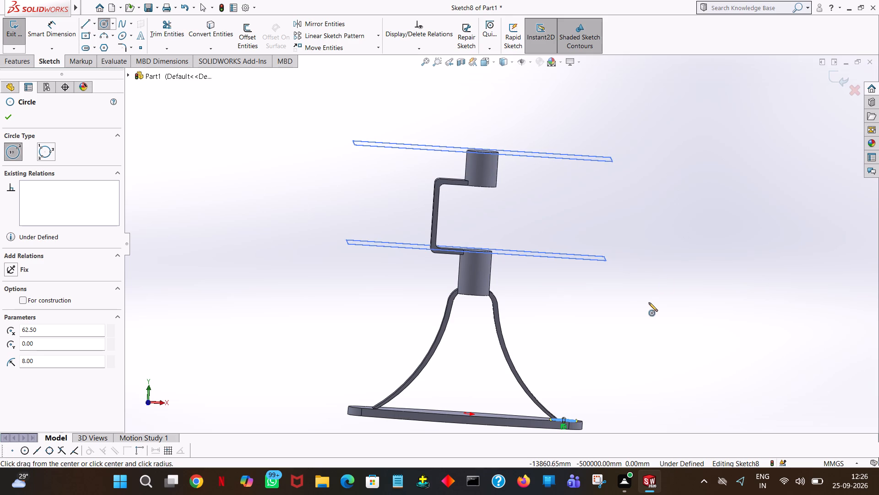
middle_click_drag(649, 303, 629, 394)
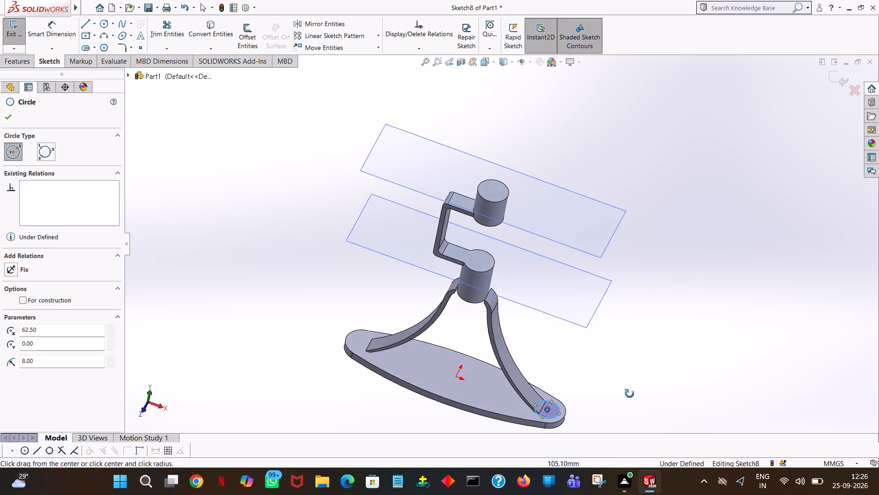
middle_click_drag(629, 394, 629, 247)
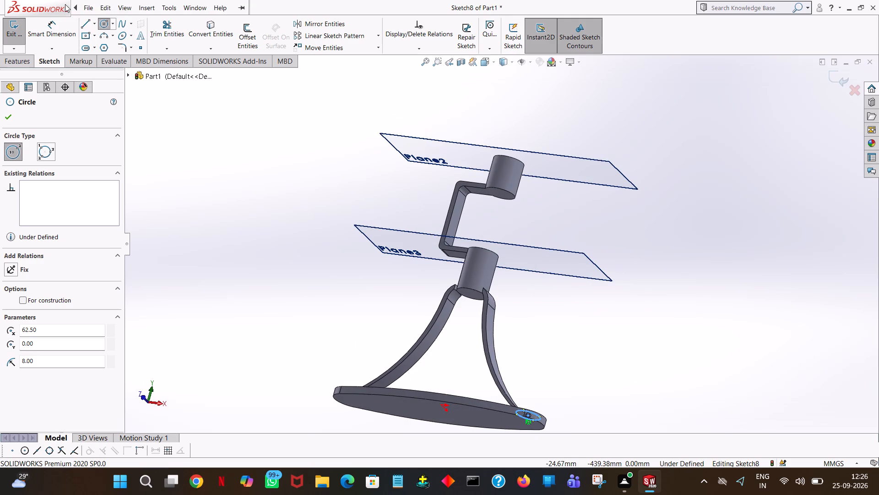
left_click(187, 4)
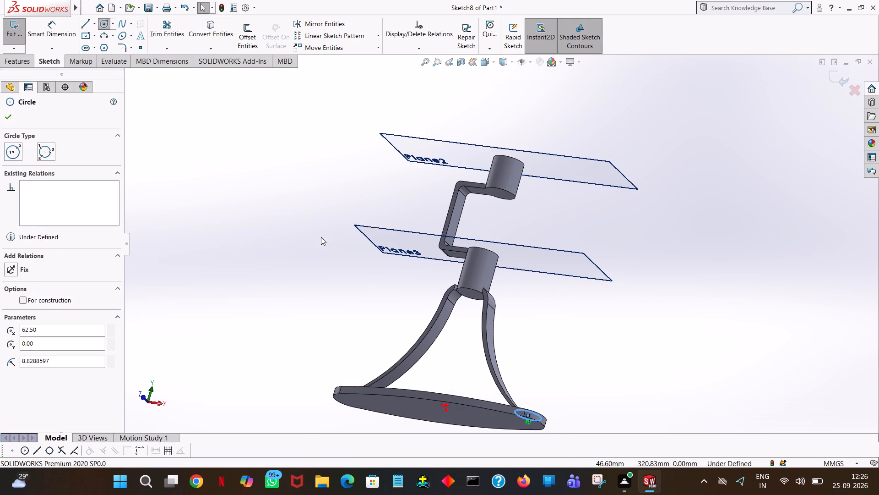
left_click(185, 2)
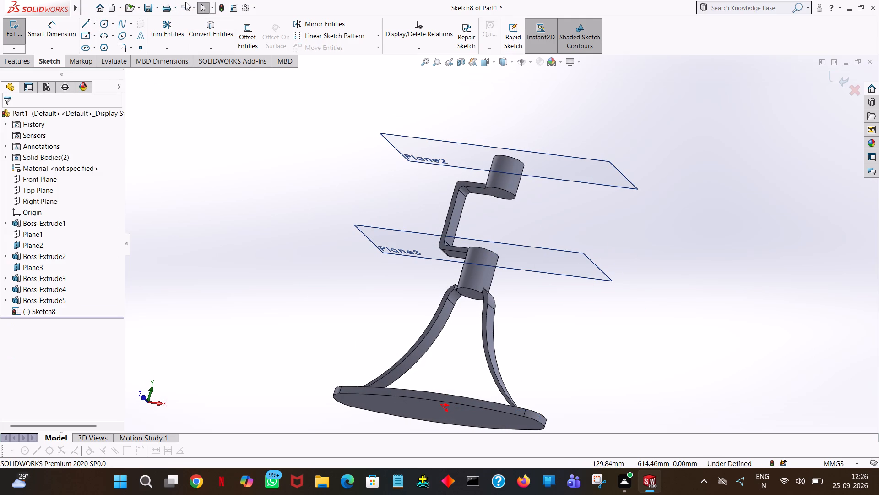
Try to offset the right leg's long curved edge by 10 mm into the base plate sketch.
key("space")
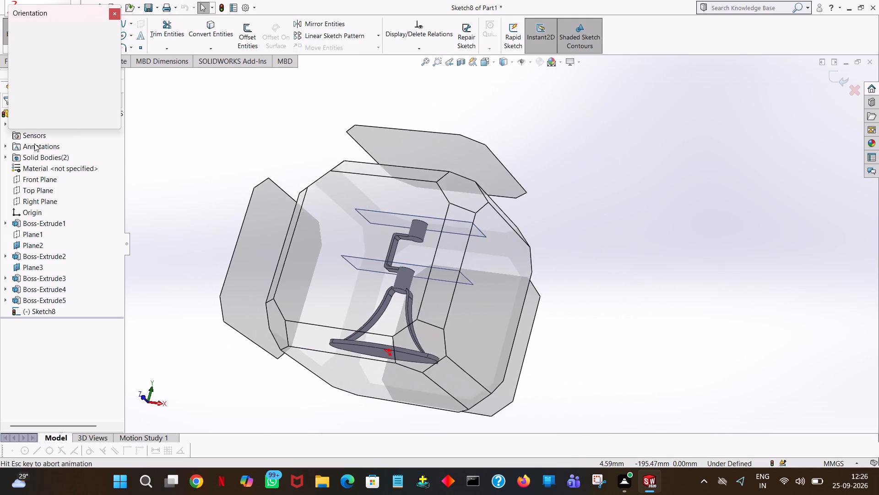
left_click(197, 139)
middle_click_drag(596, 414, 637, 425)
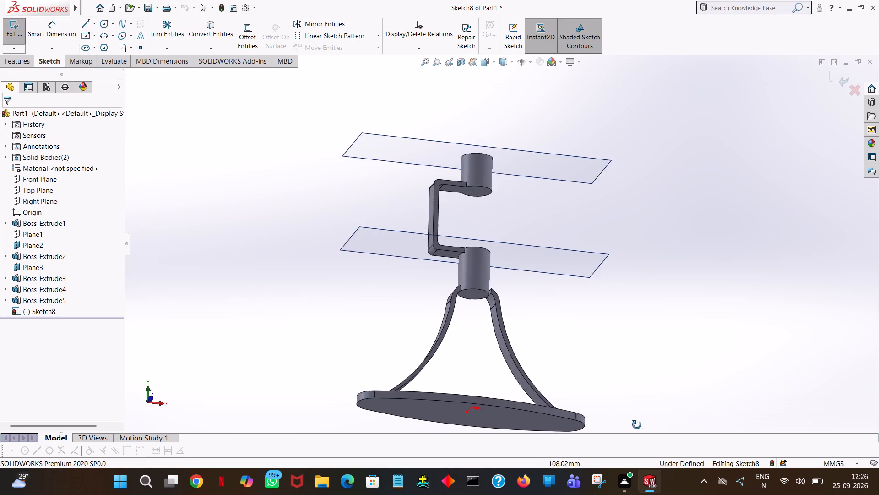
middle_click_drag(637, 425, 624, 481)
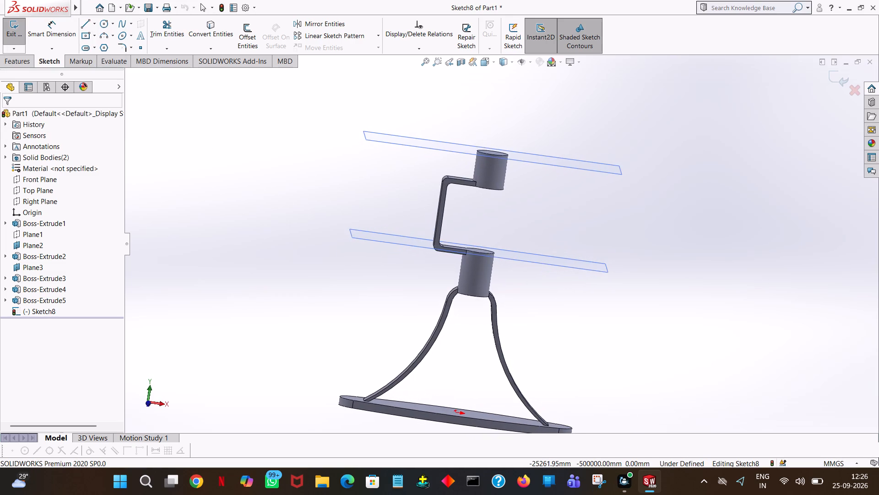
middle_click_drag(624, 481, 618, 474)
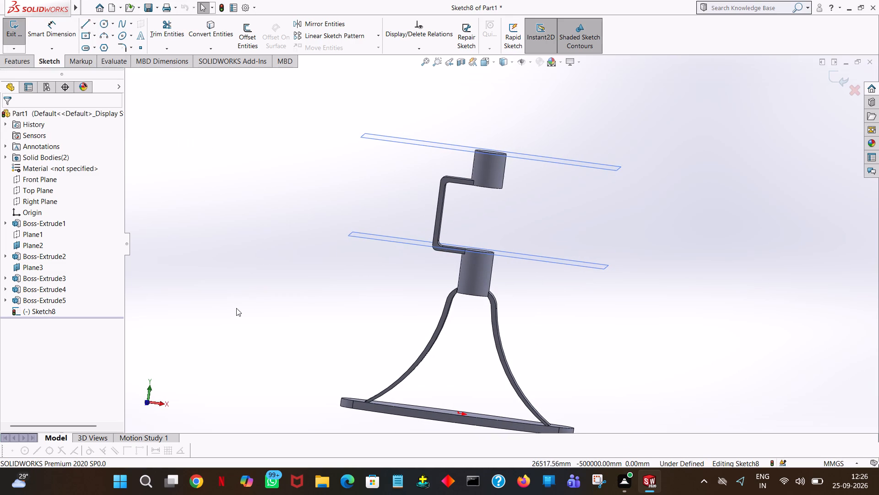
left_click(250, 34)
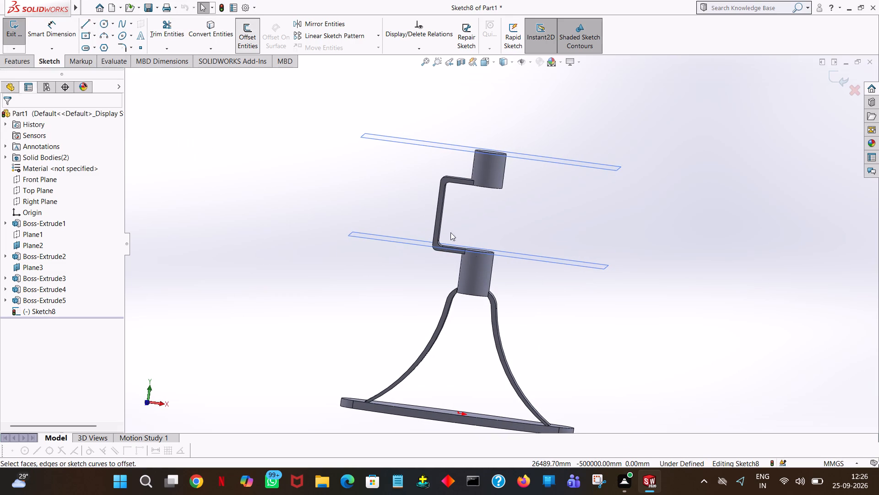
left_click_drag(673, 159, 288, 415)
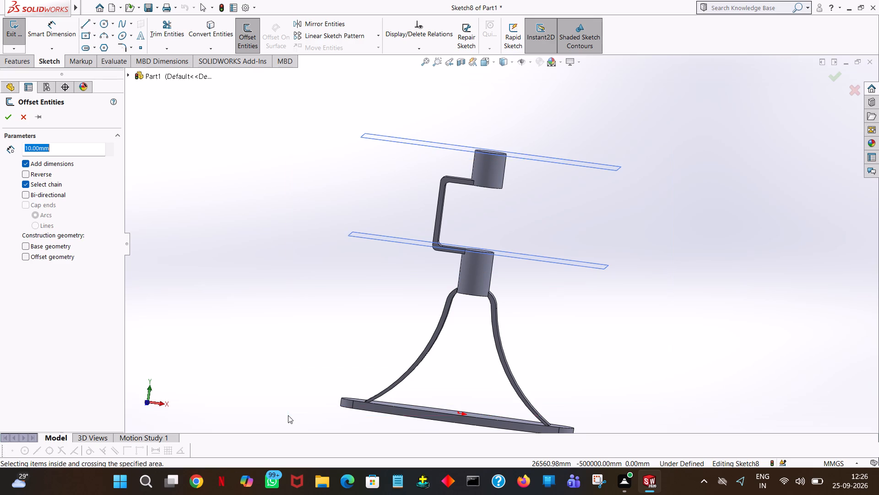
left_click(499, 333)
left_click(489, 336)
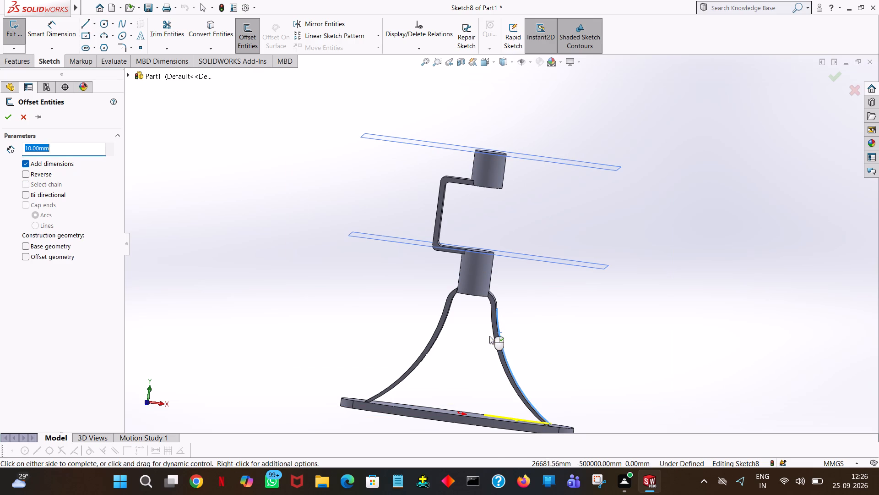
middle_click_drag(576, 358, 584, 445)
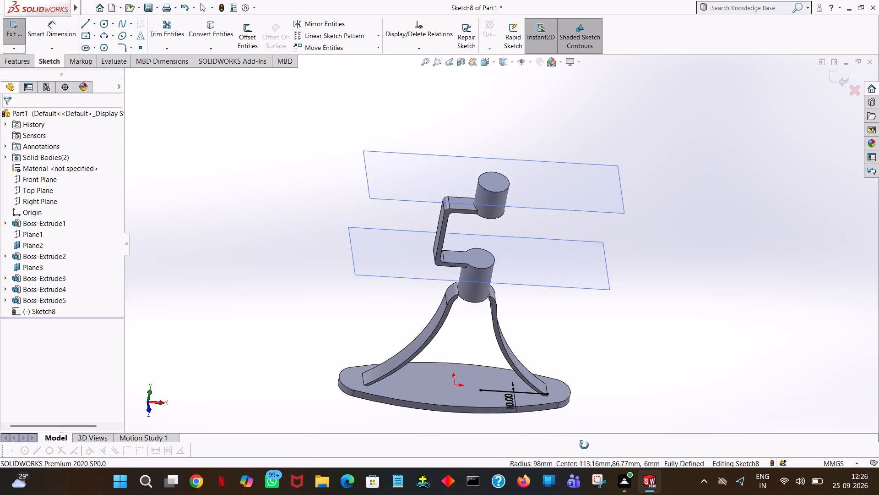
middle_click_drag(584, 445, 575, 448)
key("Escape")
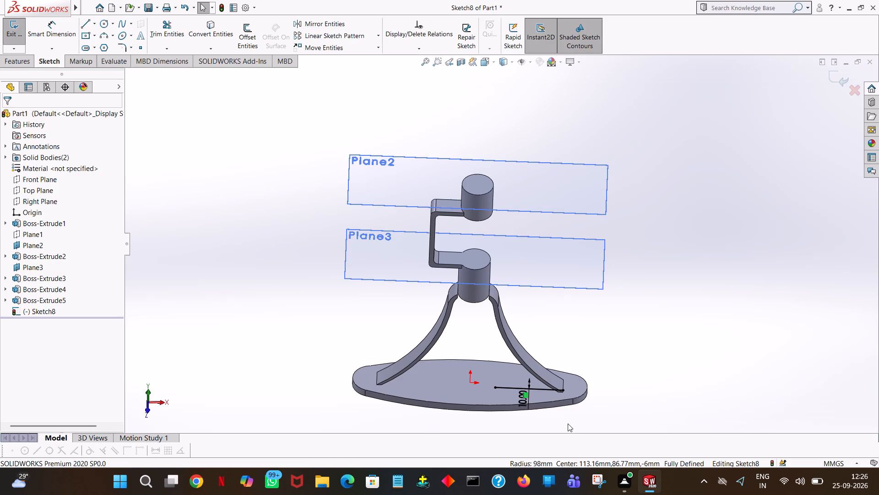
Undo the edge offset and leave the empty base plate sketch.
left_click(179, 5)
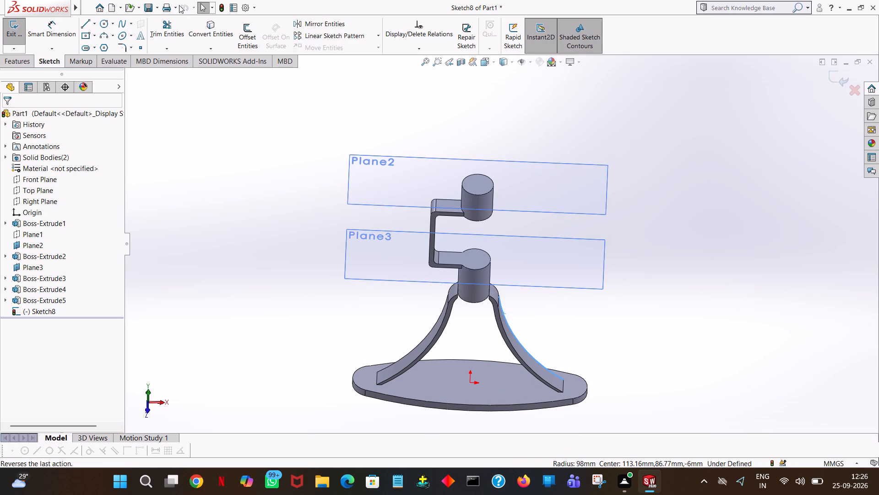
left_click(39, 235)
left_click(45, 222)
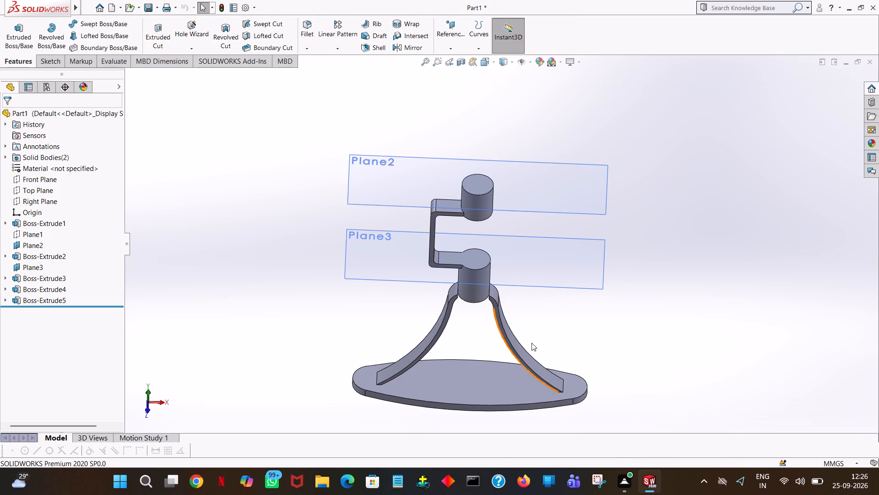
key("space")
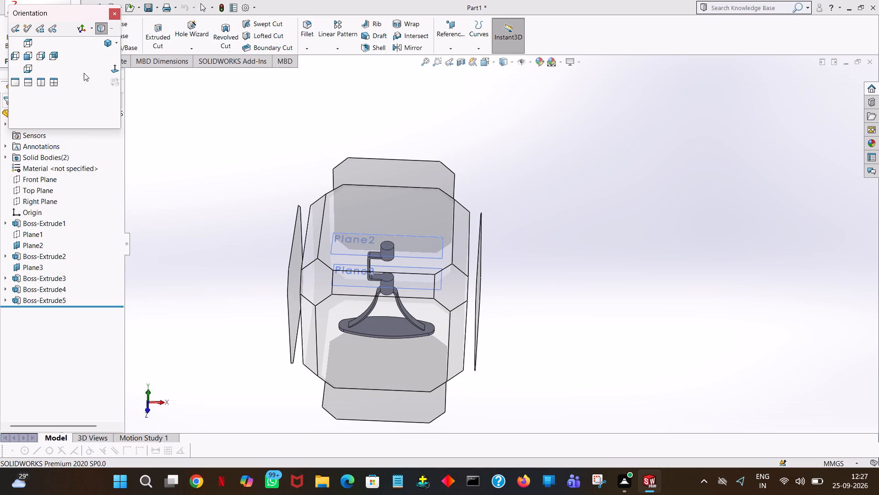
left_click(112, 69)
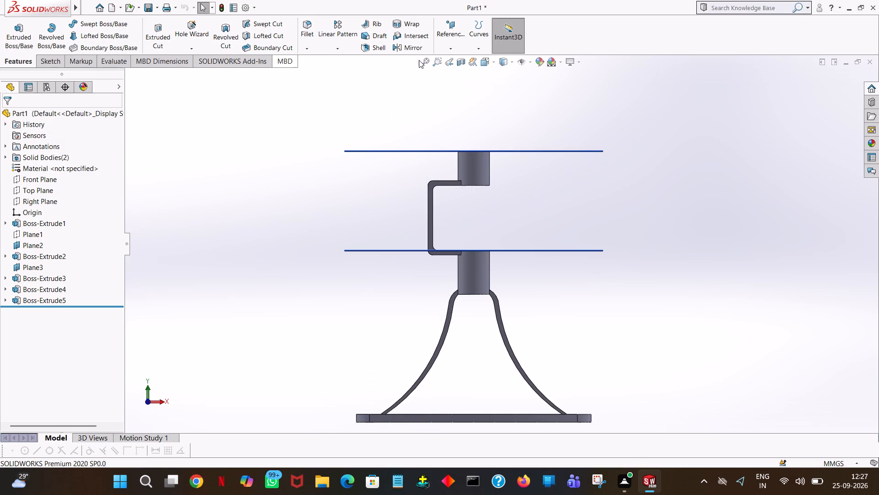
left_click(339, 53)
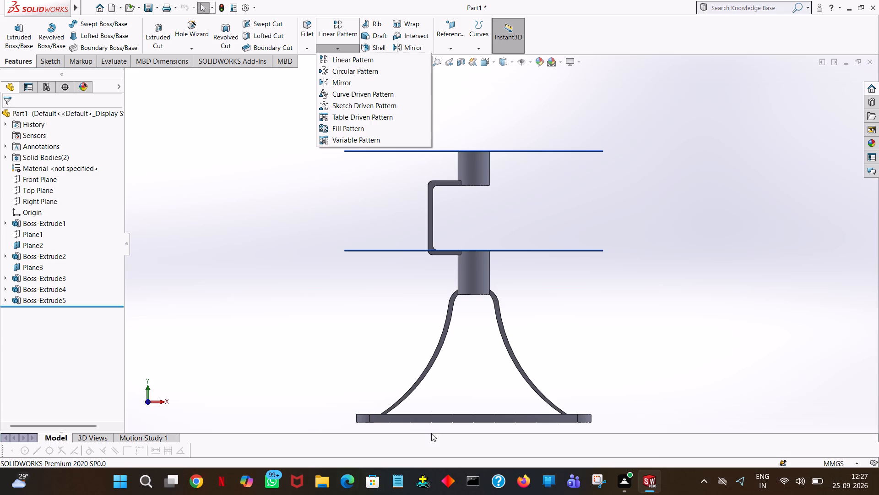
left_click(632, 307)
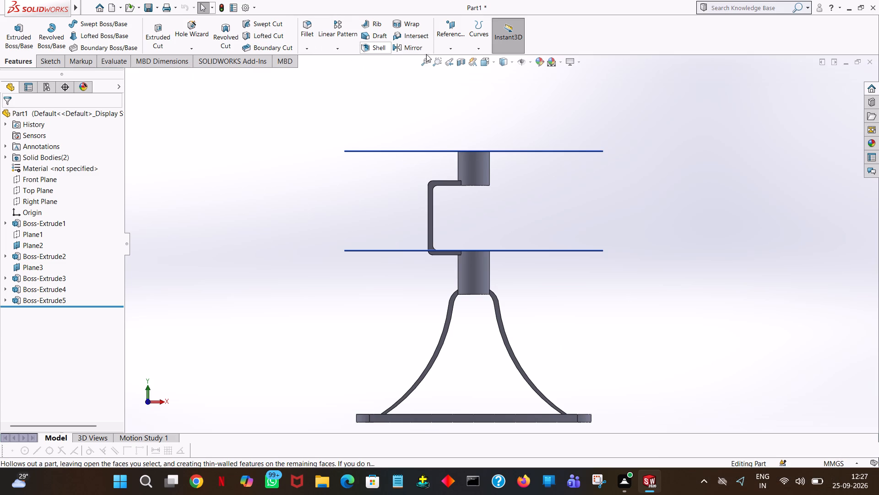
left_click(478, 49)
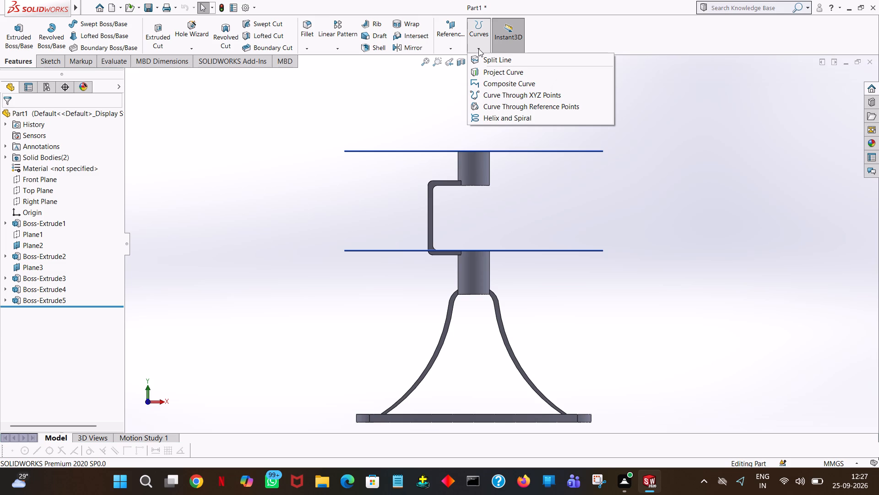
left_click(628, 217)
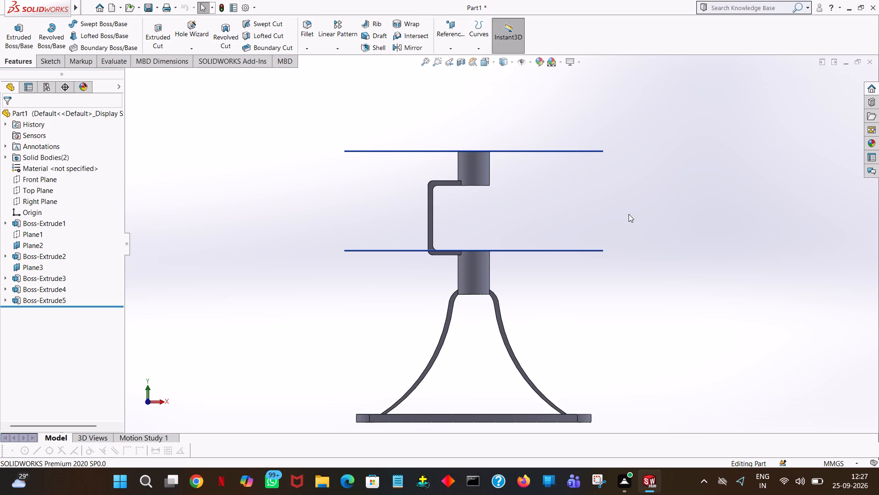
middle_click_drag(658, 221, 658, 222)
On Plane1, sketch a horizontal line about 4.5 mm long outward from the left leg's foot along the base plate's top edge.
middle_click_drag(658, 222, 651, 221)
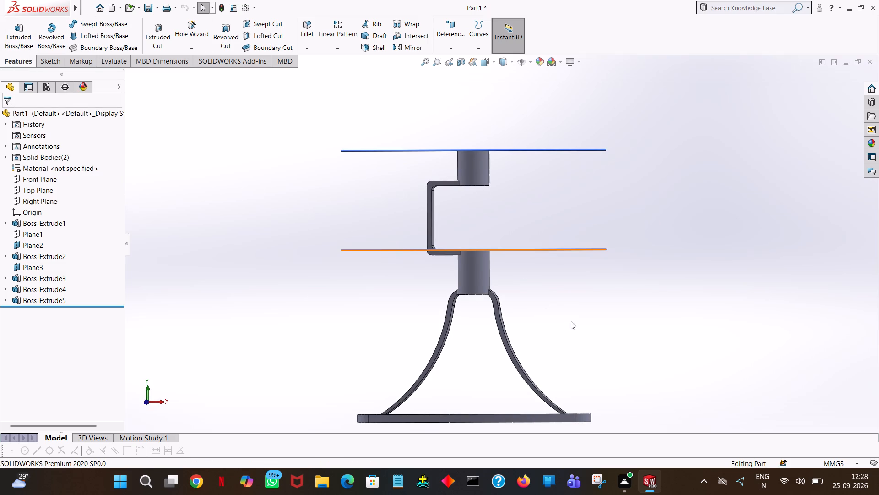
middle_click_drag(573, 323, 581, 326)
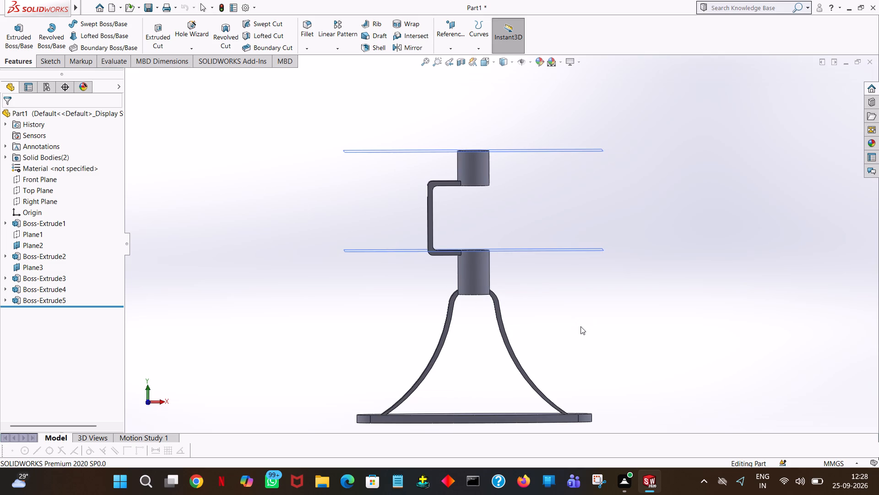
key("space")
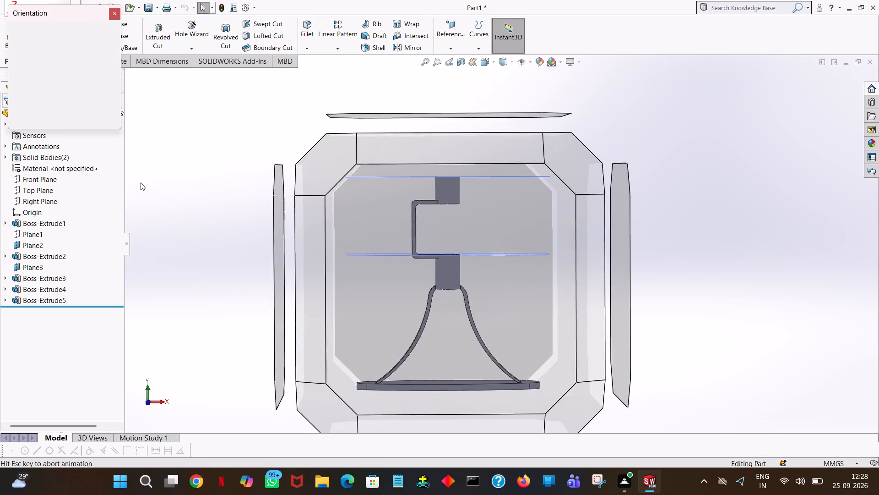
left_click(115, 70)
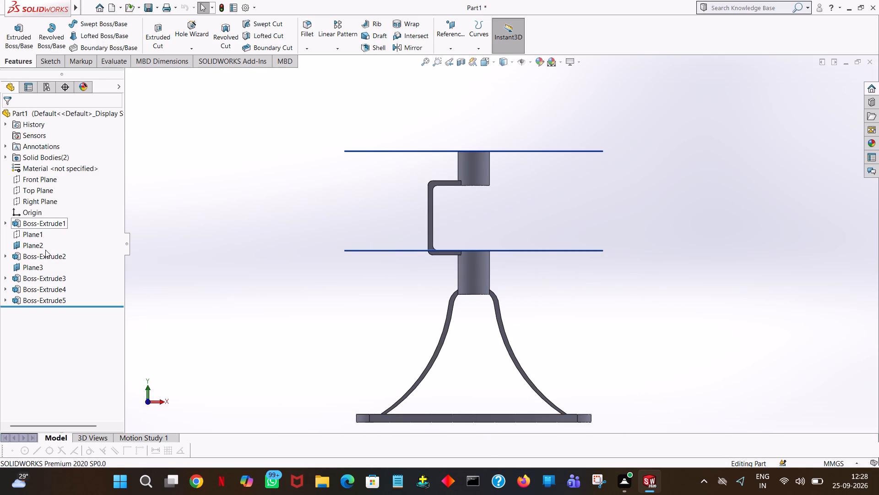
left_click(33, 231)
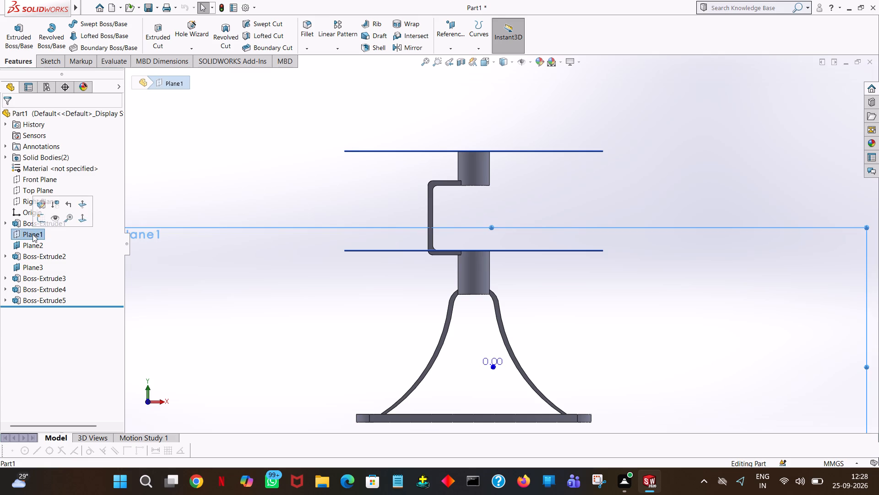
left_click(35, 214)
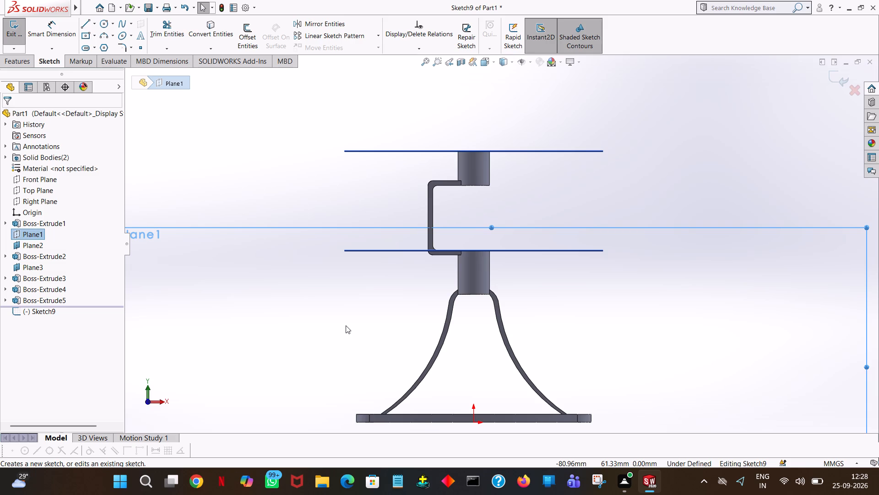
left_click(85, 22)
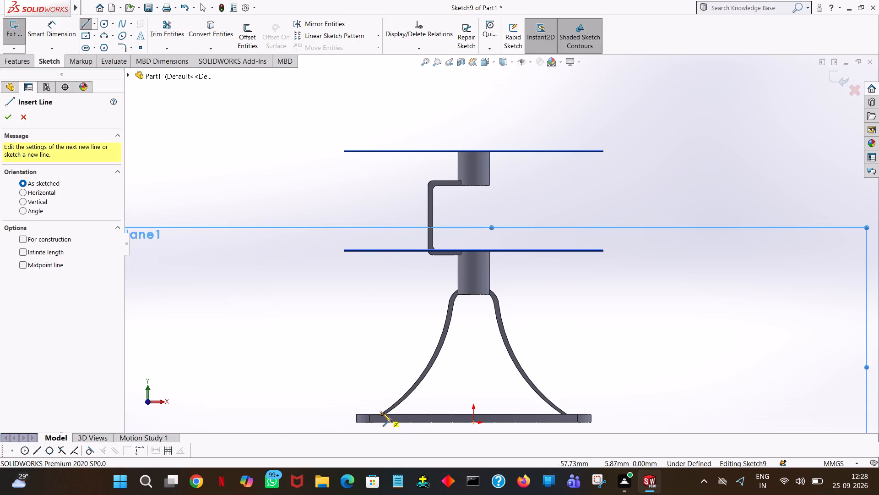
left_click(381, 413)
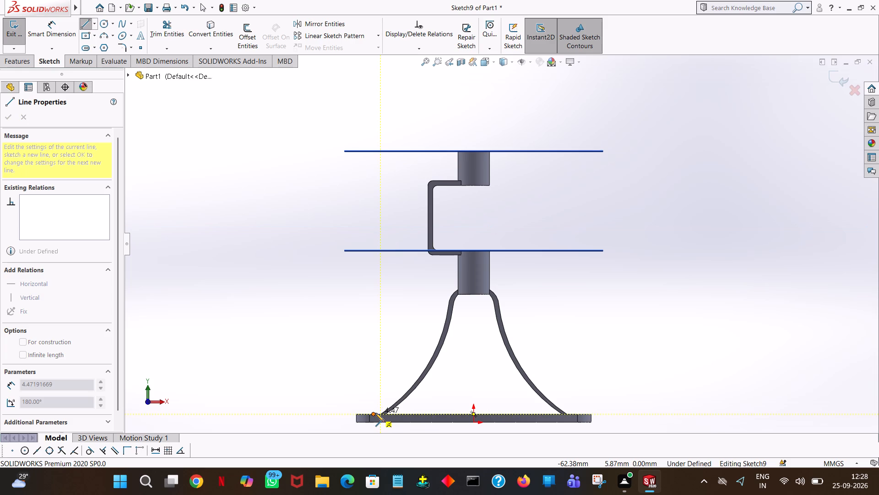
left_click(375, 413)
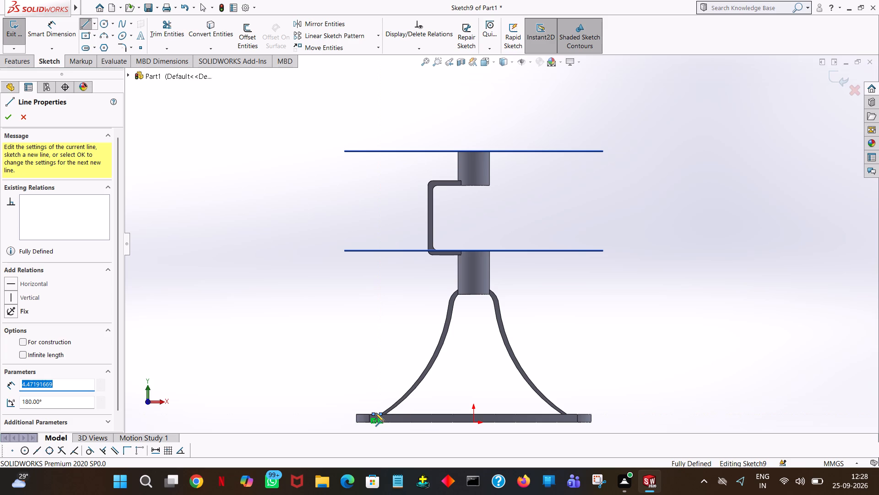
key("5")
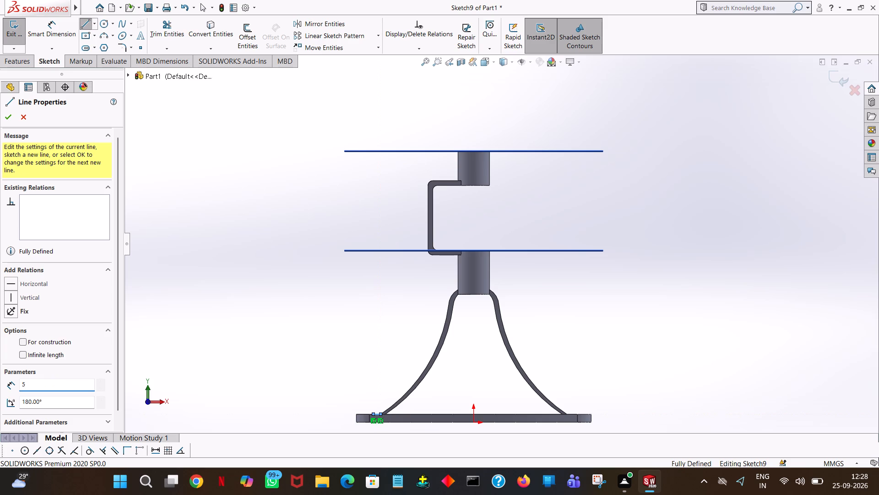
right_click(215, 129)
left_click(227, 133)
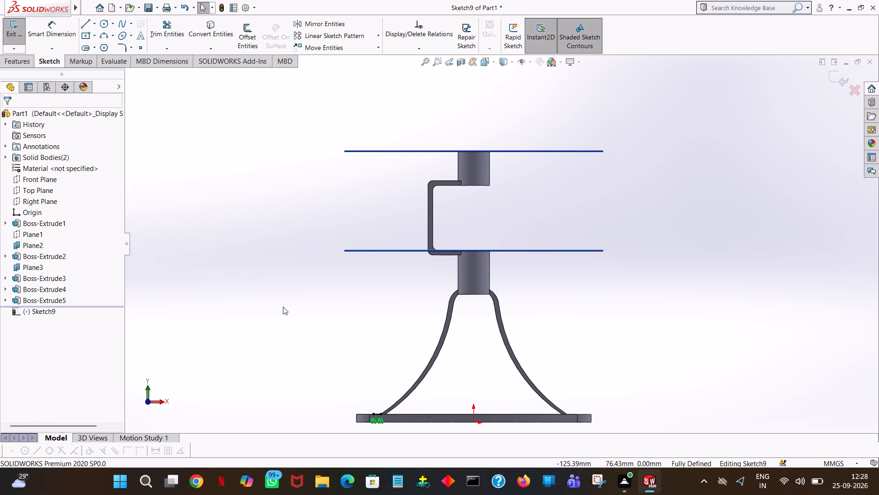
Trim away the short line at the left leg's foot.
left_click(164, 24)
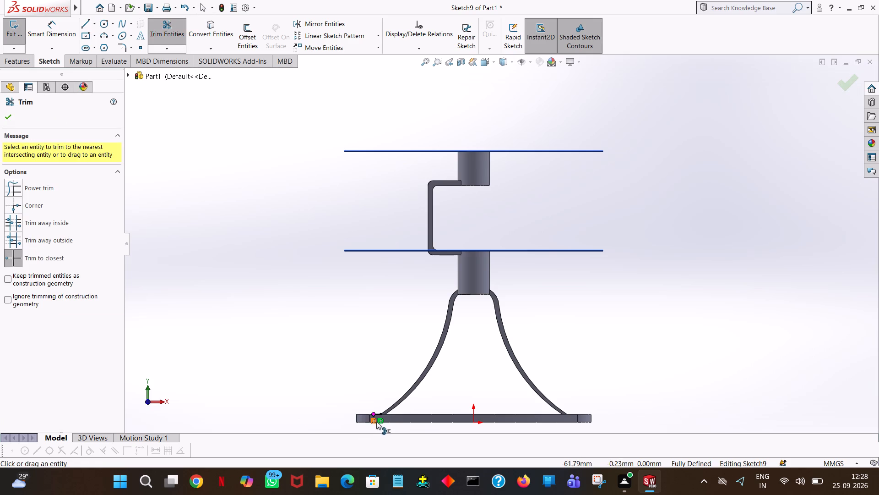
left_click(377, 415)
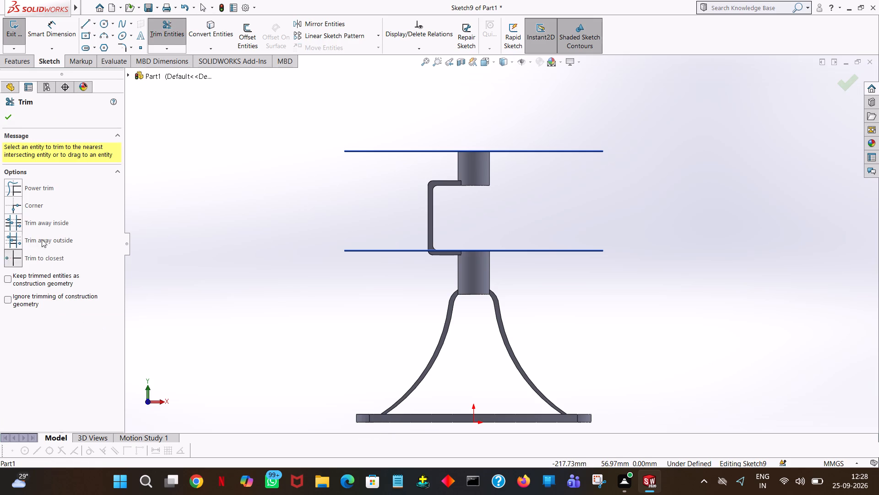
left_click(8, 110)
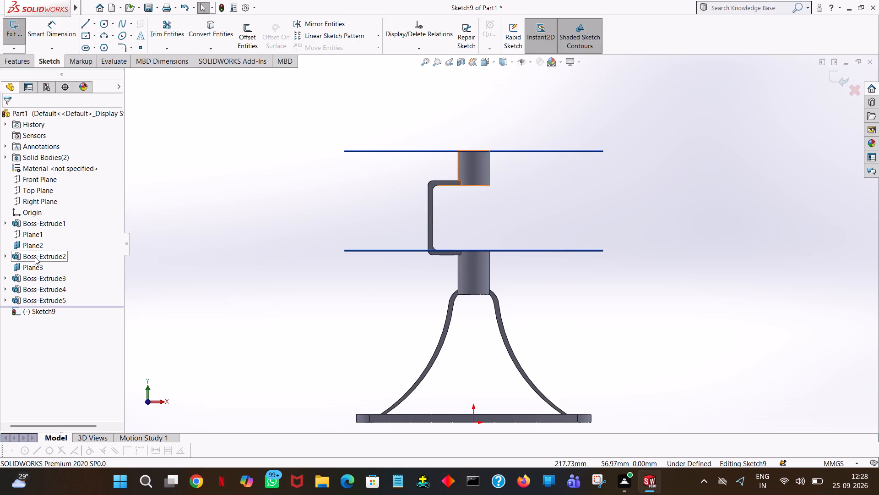
Open the profile sketch of the two curved legs, under Boss-Extrude4, for editing.
left_click(36, 285)
left_click(36, 285)
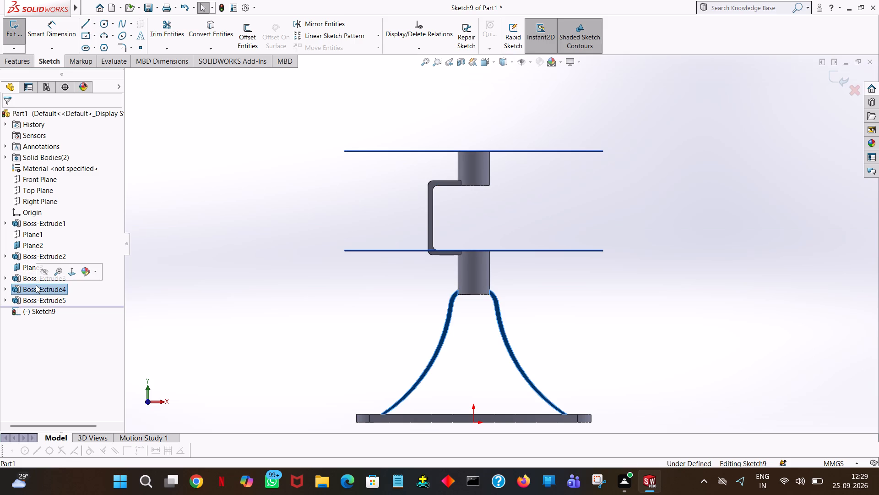
left_click(90, 294)
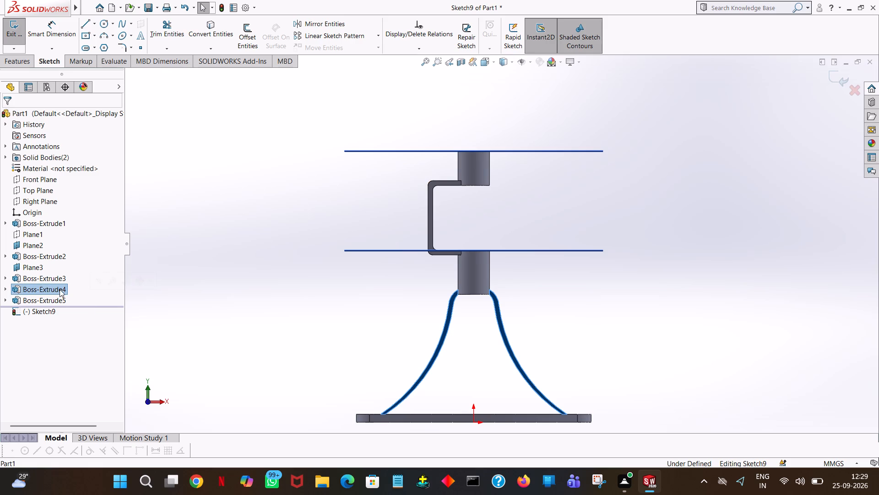
double_click(60, 289)
left_click(47, 300)
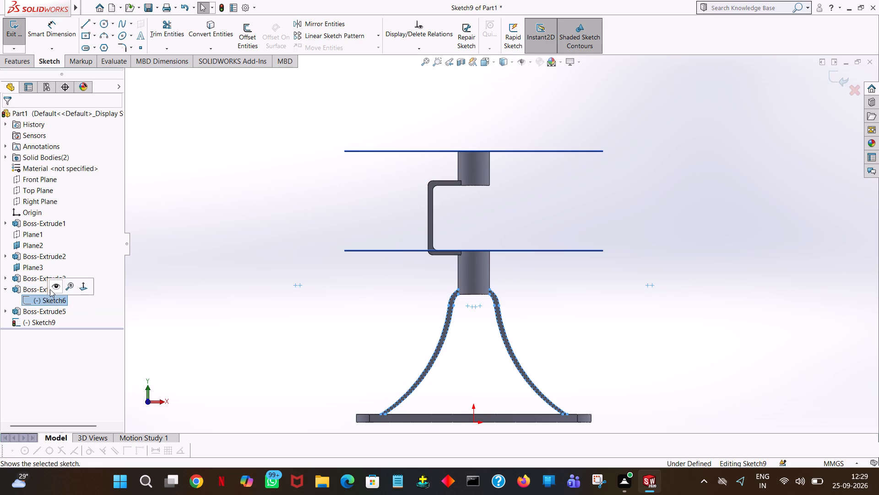
double_click(49, 300)
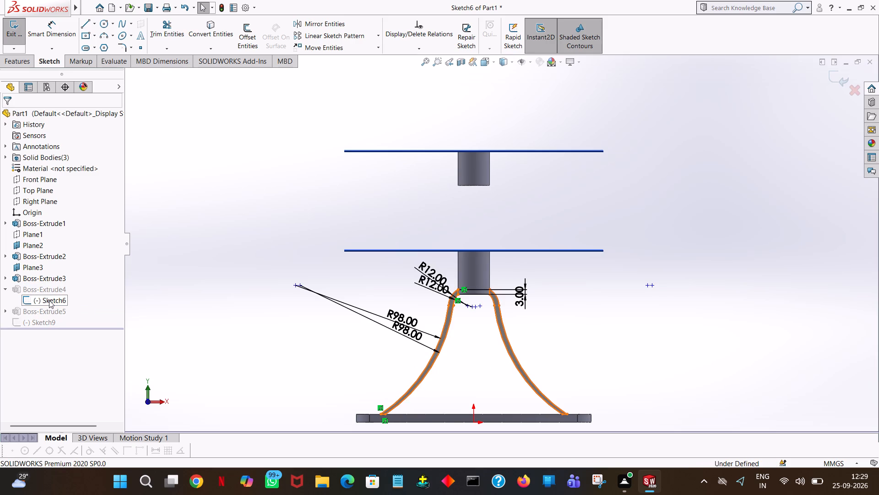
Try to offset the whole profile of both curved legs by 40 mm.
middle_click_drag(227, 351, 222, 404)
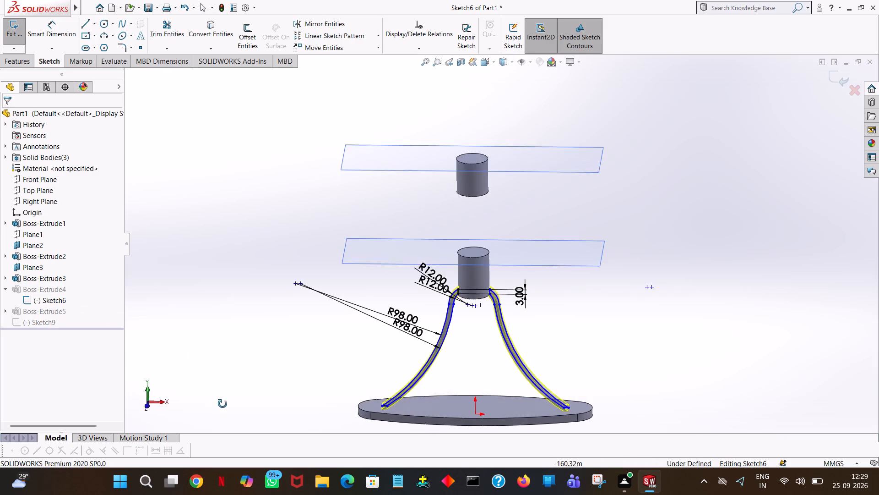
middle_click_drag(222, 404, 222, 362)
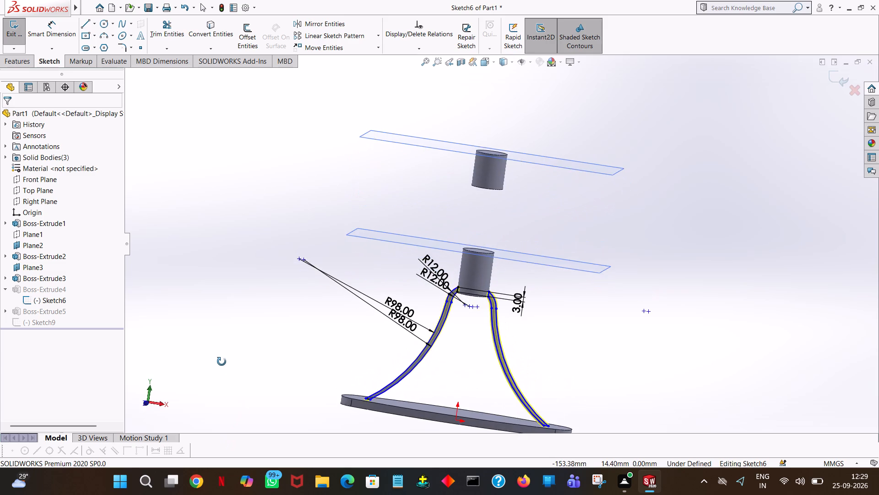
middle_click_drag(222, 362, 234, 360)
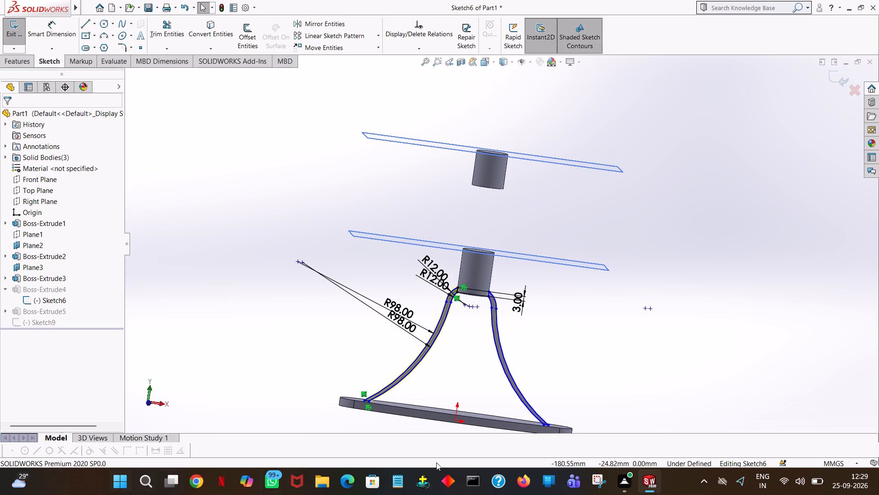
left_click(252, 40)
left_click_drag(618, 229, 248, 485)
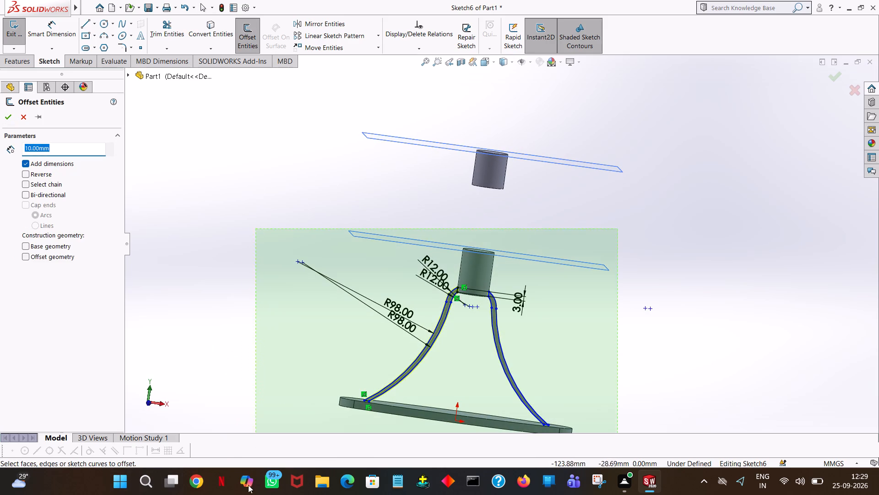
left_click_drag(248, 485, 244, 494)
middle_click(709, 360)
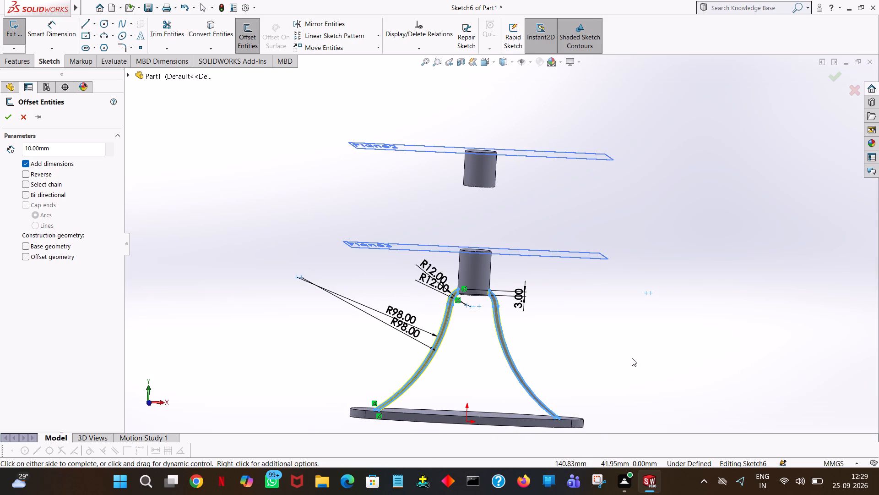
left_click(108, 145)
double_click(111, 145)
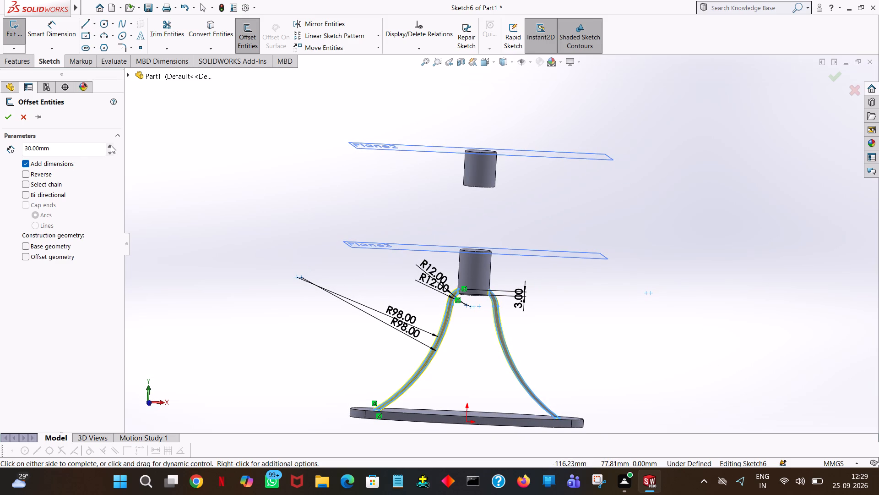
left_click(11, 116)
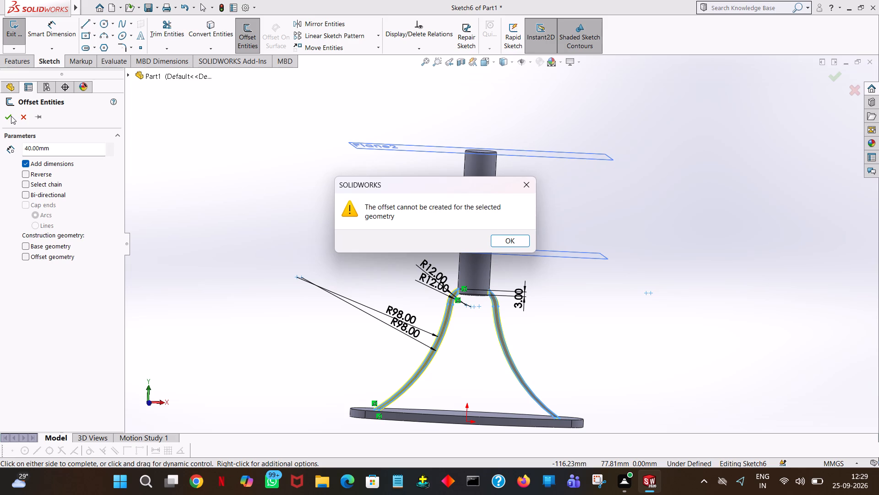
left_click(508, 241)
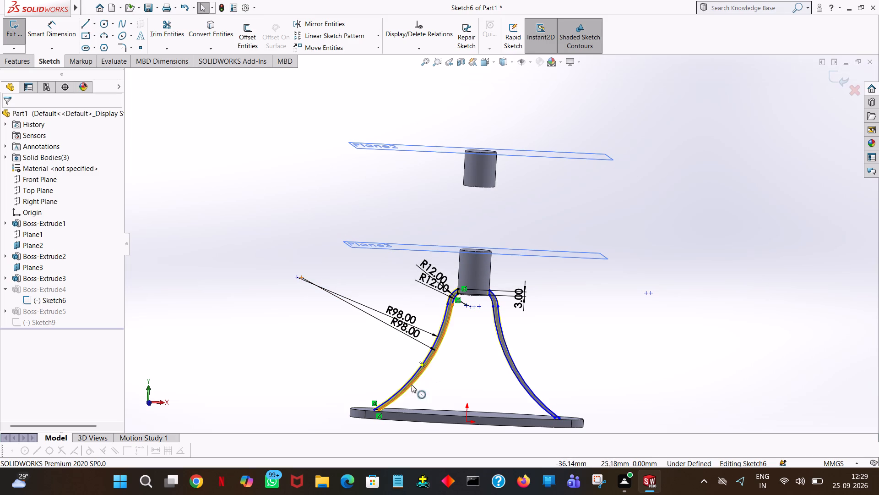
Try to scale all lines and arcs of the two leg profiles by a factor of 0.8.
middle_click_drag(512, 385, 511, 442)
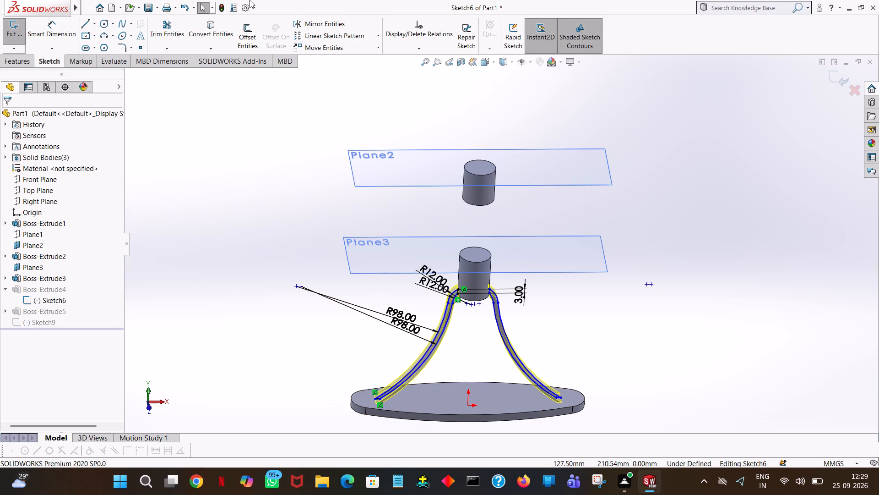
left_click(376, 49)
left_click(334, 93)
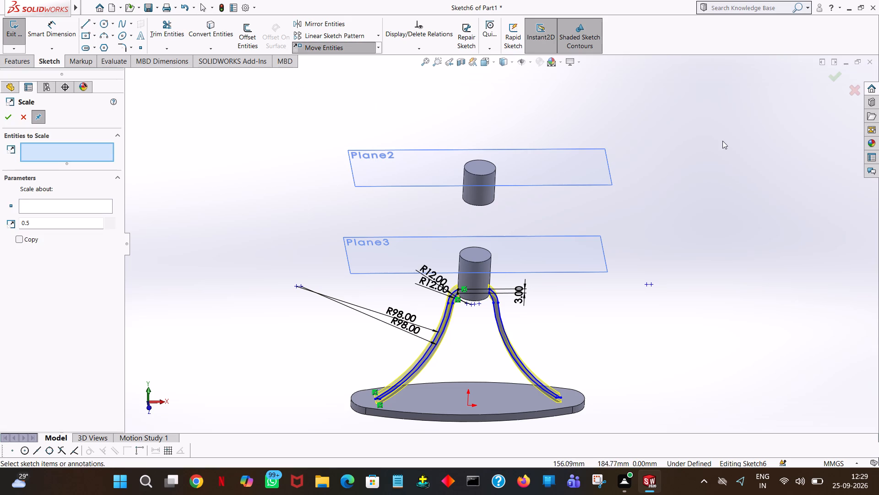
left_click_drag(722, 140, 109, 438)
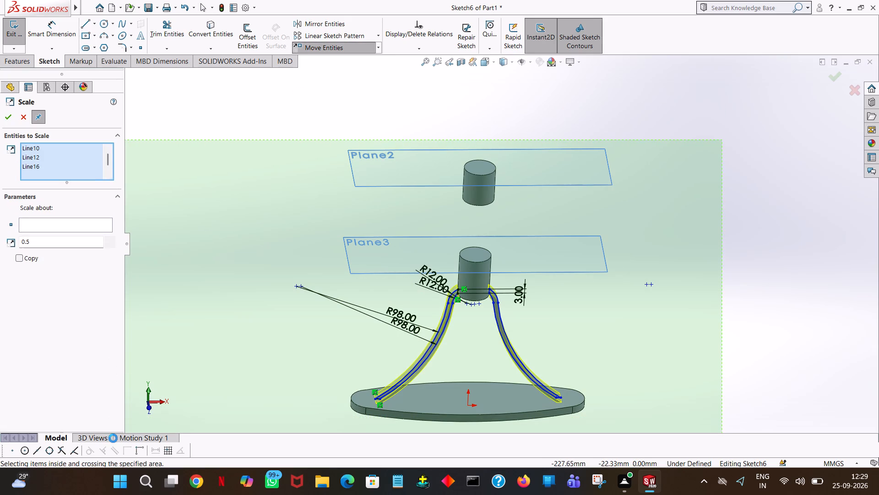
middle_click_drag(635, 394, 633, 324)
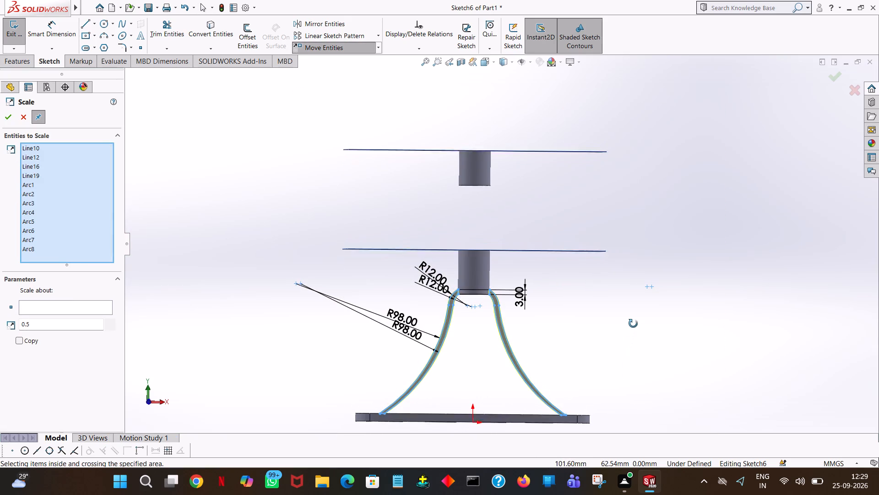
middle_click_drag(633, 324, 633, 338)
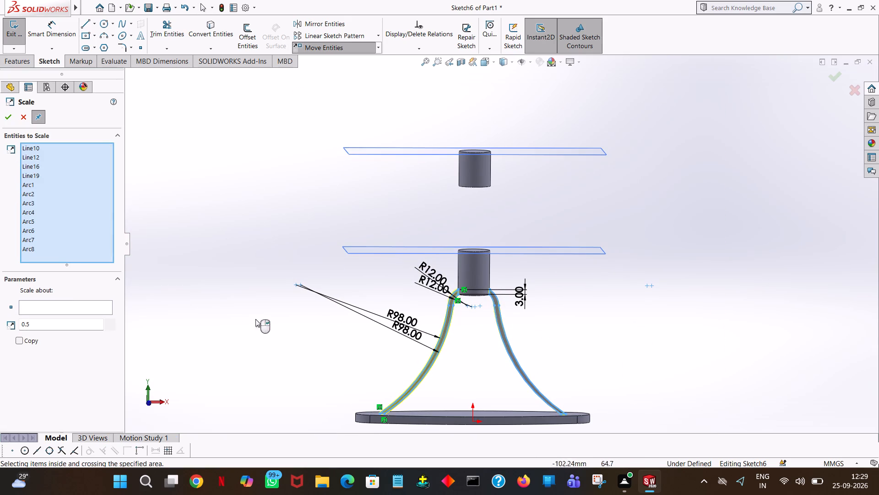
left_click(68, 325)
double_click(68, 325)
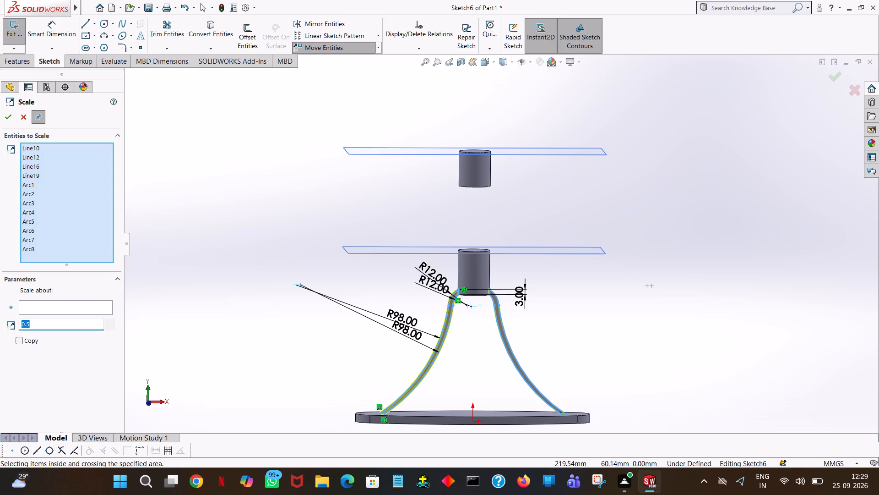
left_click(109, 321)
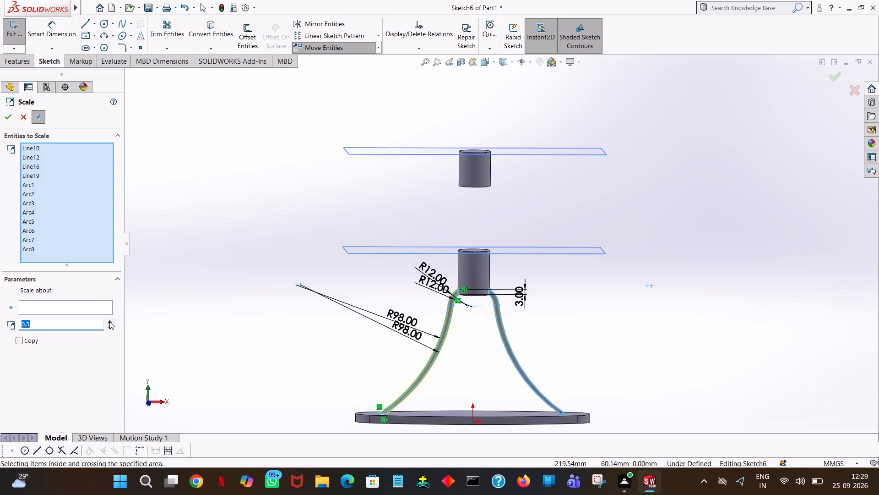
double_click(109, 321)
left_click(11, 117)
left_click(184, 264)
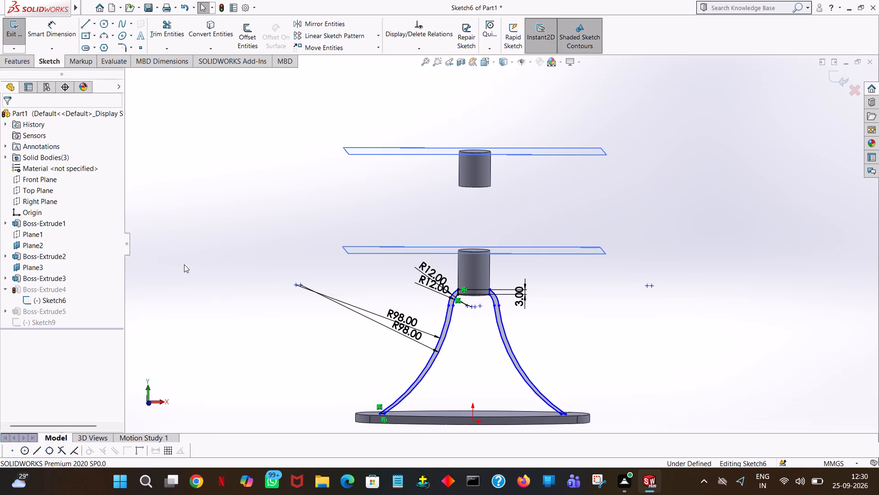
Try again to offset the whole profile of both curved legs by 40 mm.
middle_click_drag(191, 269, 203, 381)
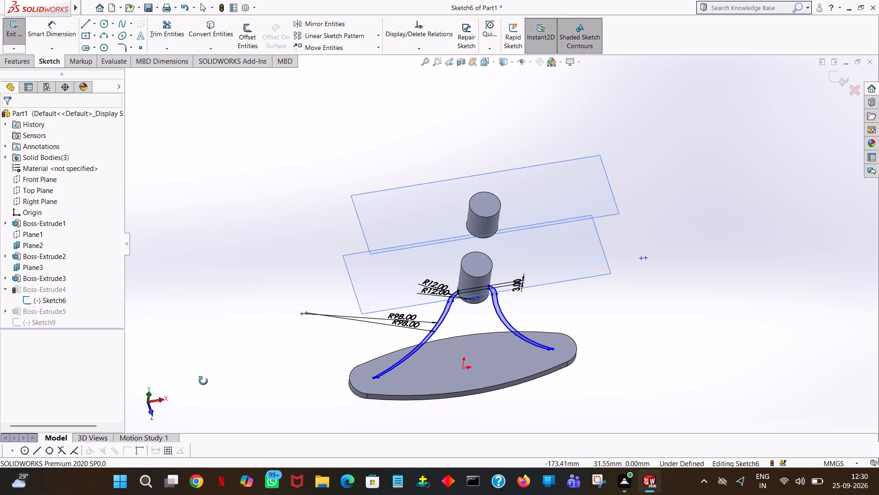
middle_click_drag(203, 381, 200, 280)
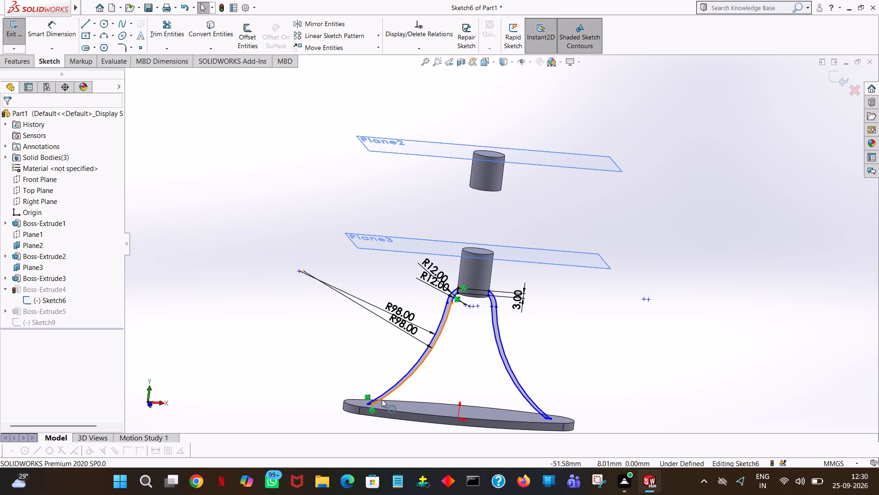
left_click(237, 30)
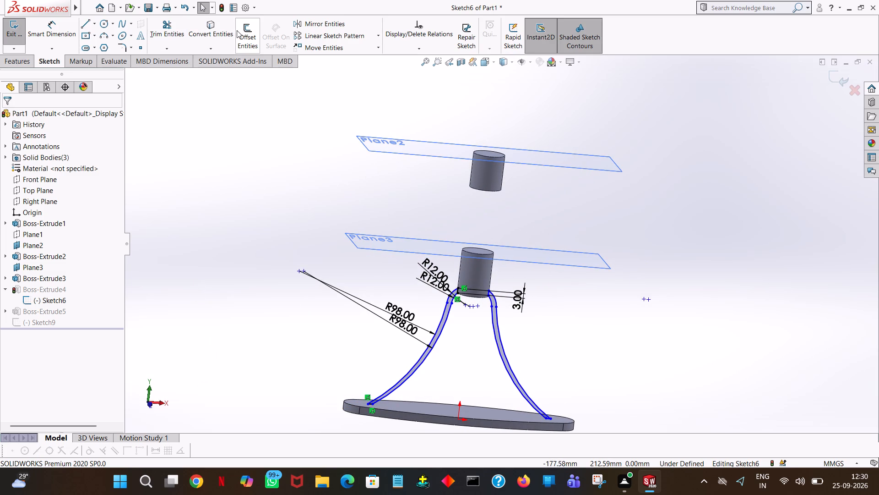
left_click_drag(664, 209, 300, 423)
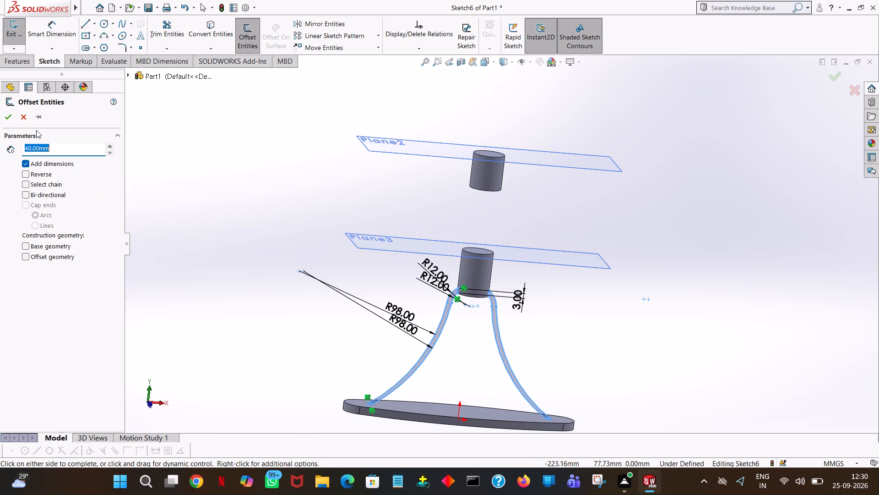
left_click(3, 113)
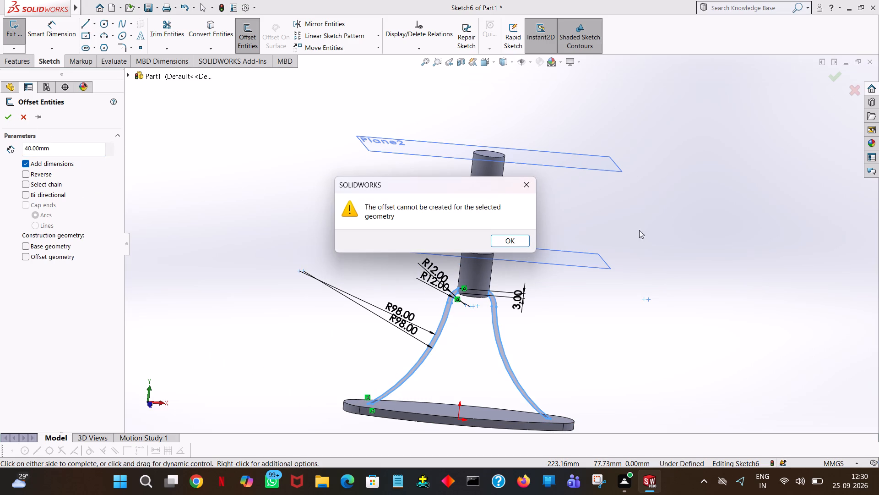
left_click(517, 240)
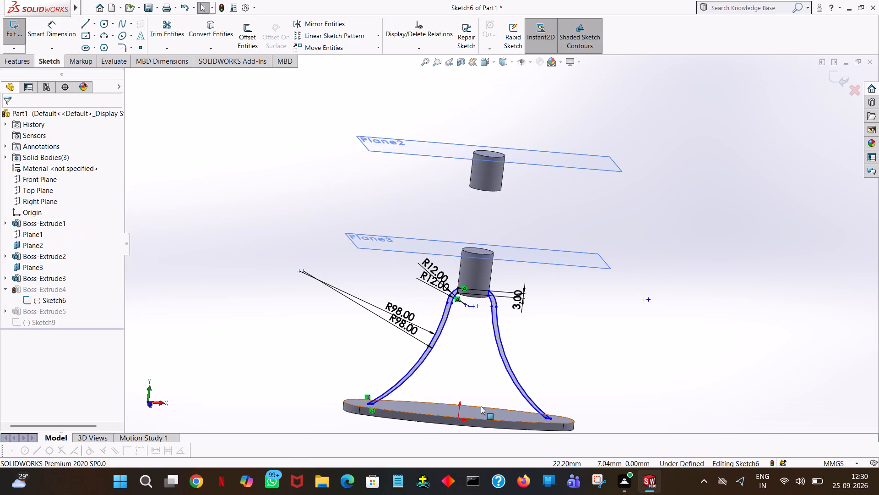
Undo the last two actions to leave the curved legs' profile sketch and return to editing Sketch9.
left_click(179, 11)
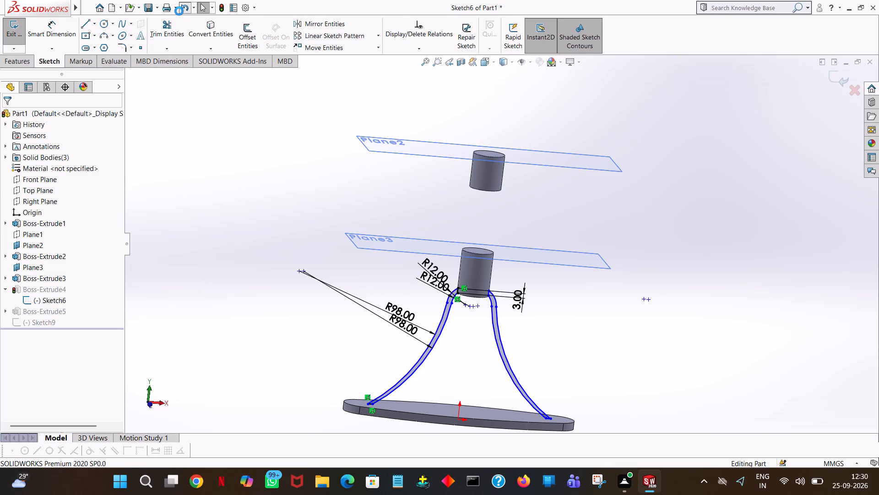
left_click(179, 11)
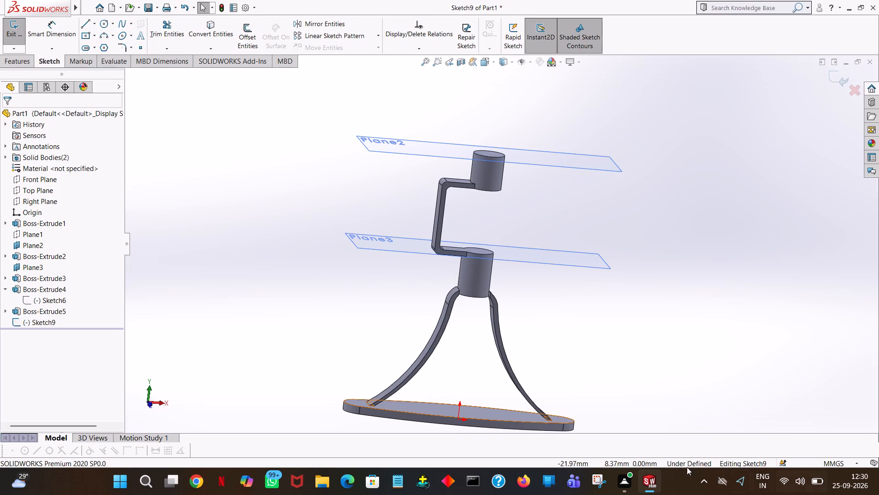
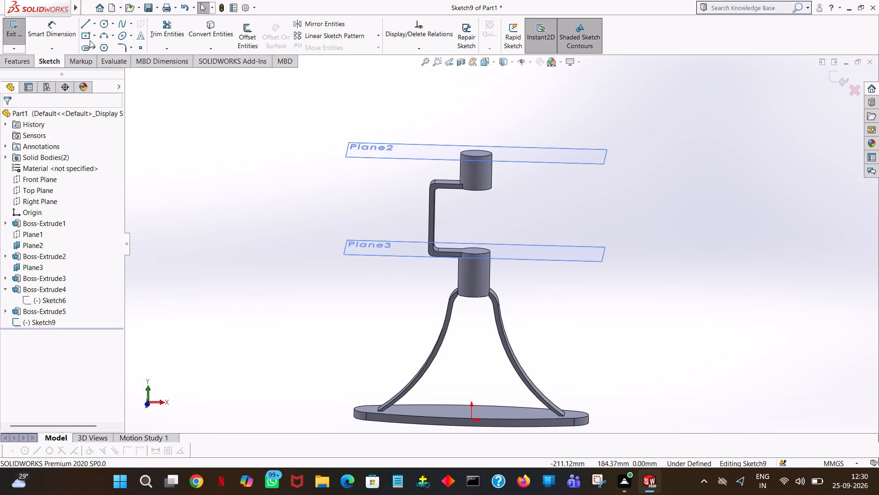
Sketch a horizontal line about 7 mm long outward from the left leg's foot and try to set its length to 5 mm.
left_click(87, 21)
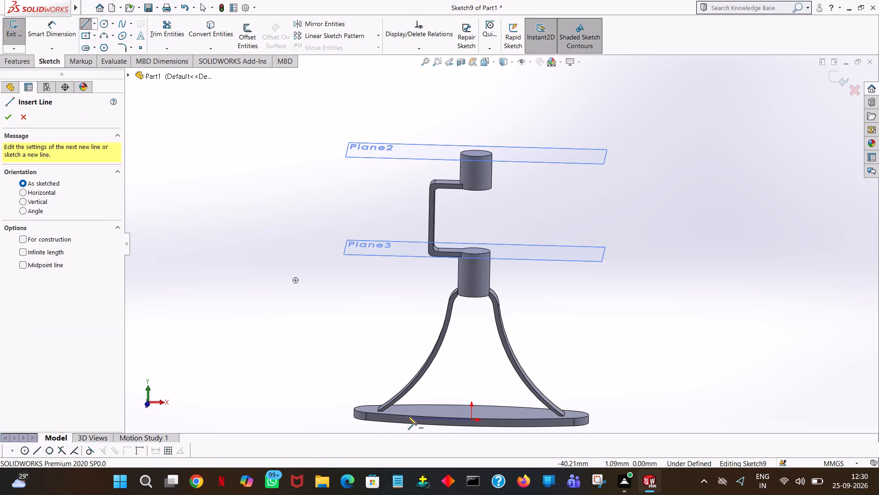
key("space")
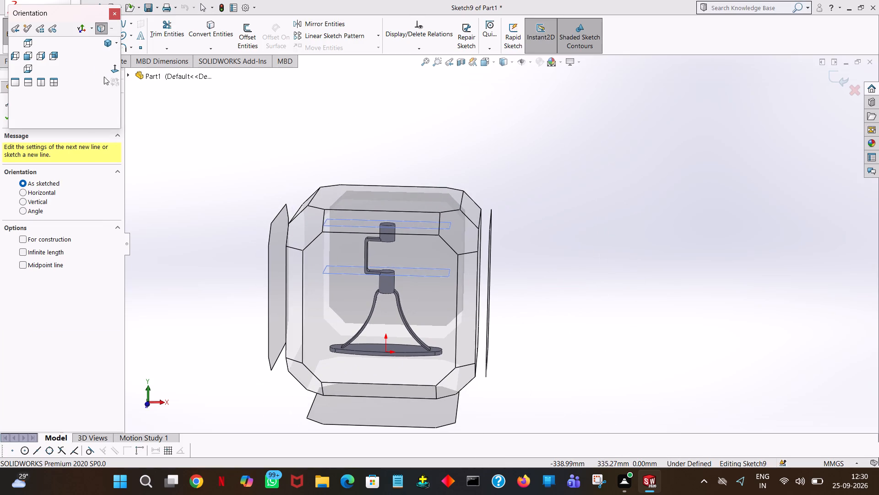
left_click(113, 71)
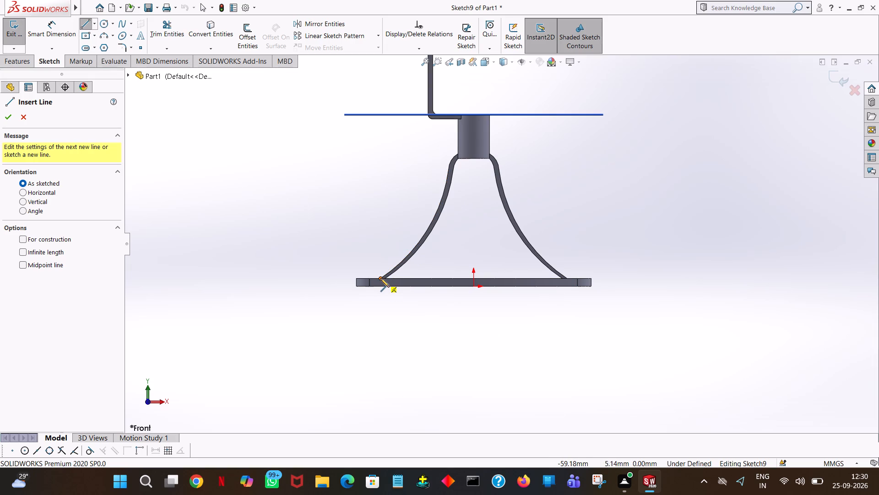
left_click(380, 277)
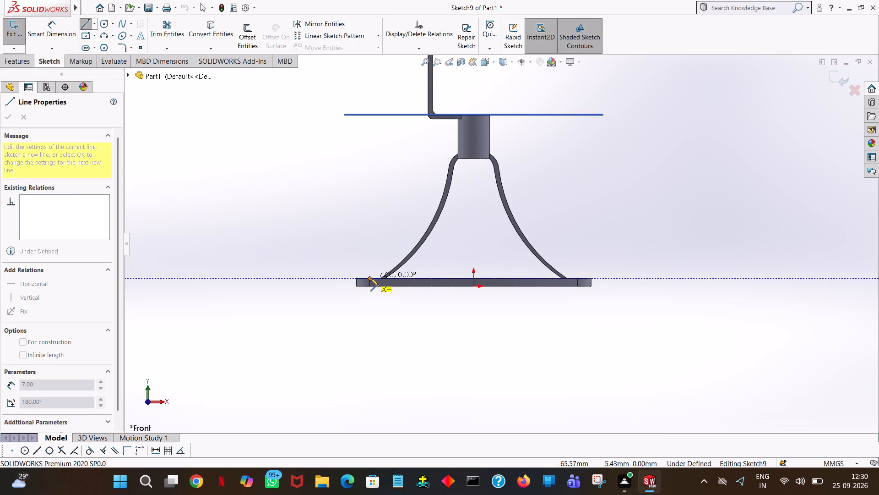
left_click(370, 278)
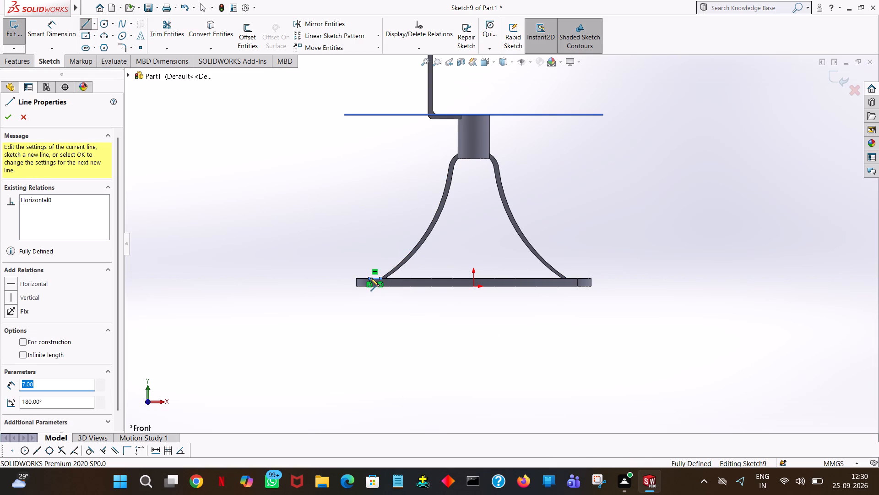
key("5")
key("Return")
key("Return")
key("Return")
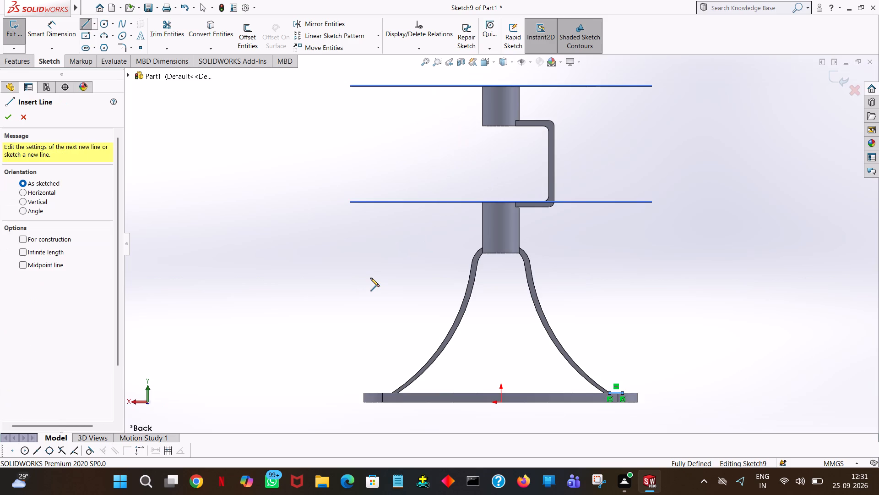
Sketch a 5 mm line along the base plate's top edge, outward from the foot of the opposite leg.
left_click(393, 392)
left_click(370, 392)
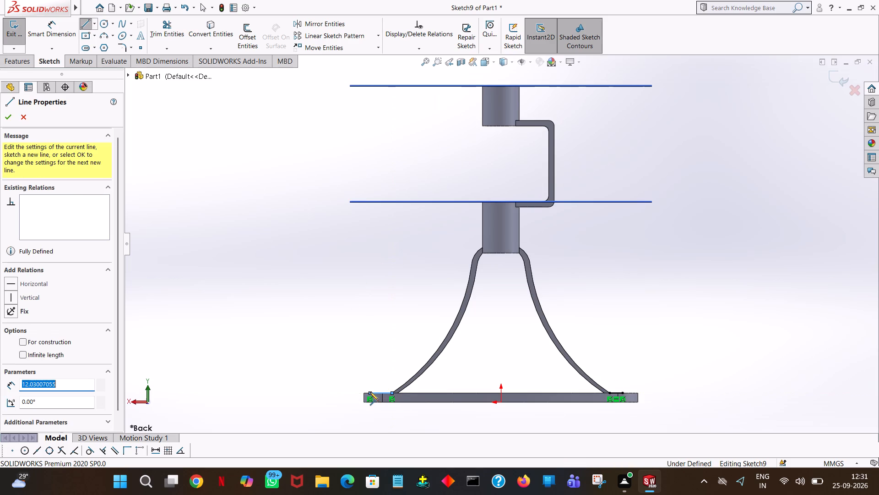
key("5")
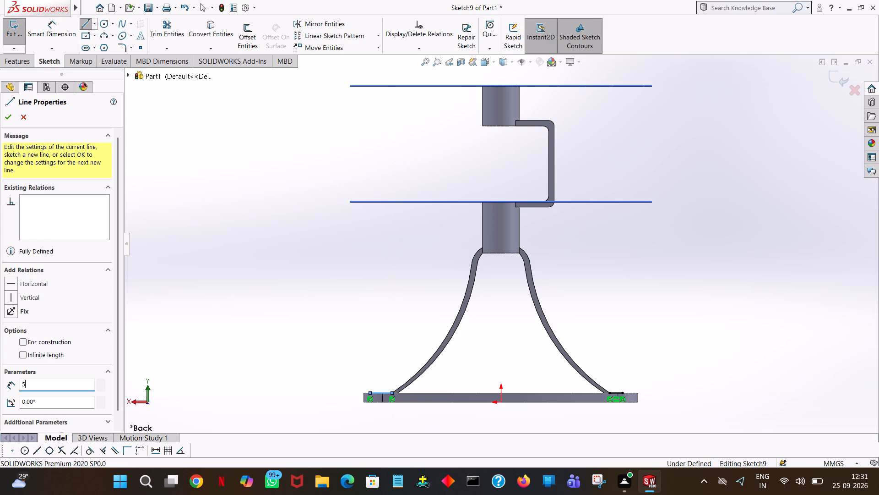
key("Return")
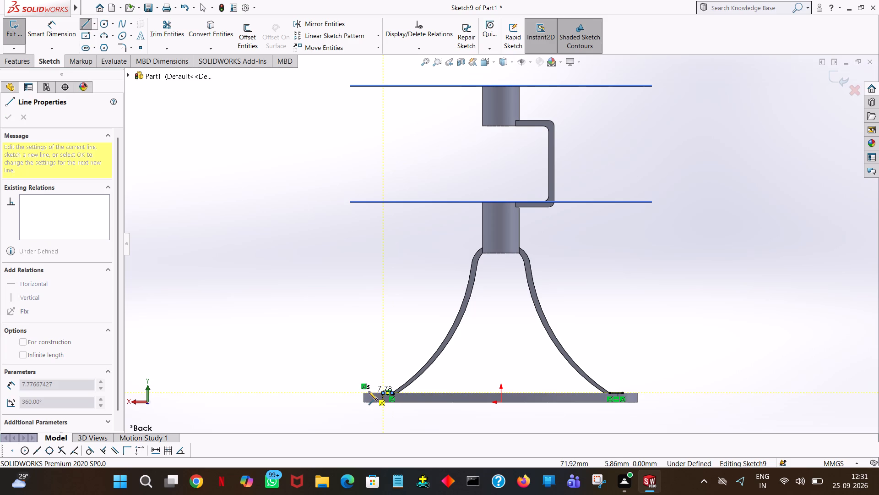
right_click(369, 391)
left_click(385, 380)
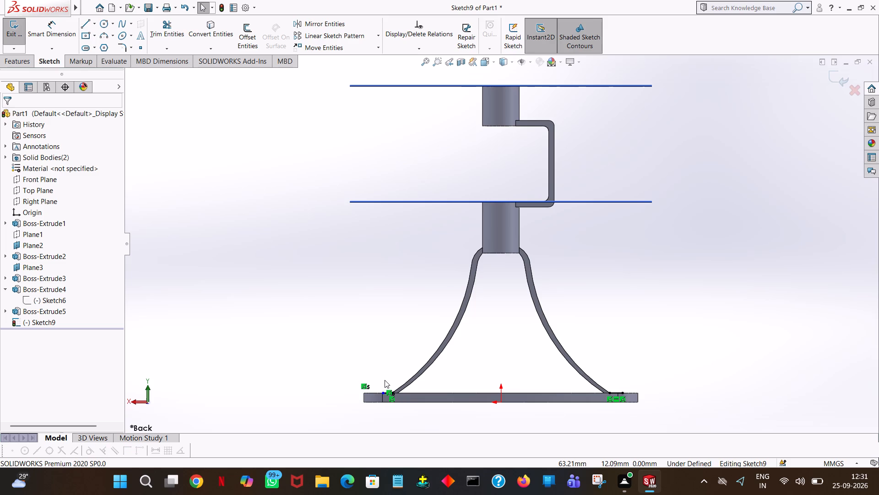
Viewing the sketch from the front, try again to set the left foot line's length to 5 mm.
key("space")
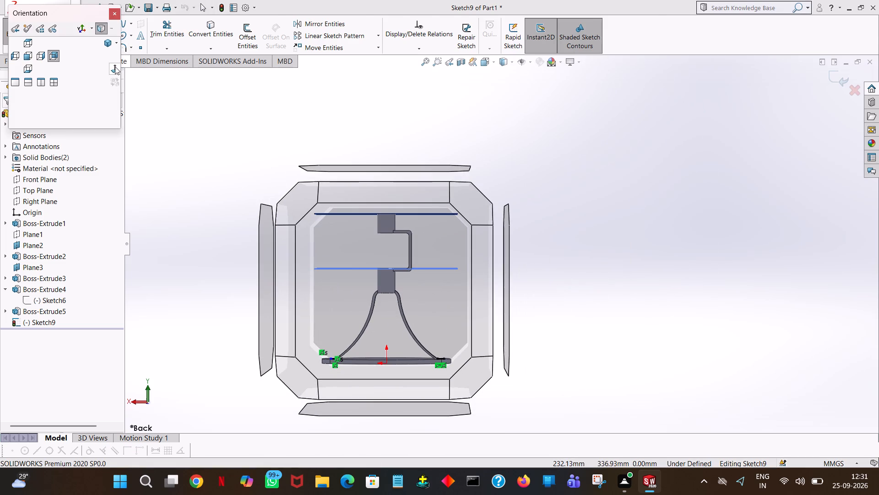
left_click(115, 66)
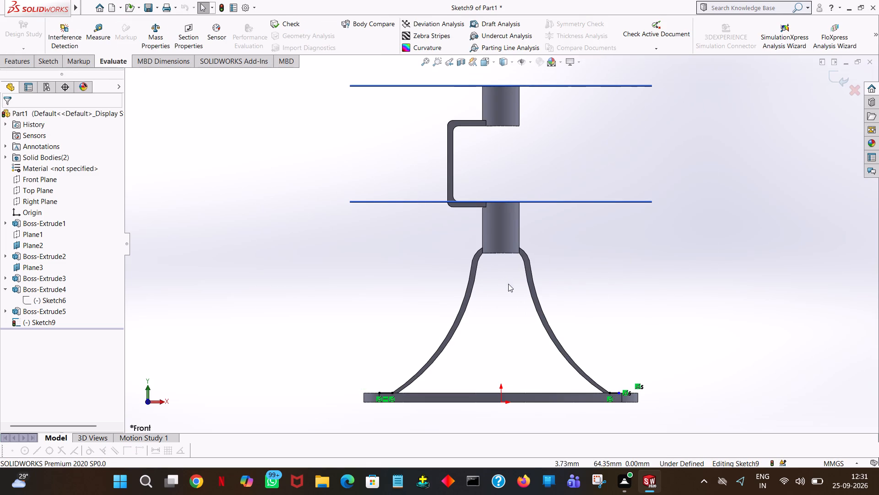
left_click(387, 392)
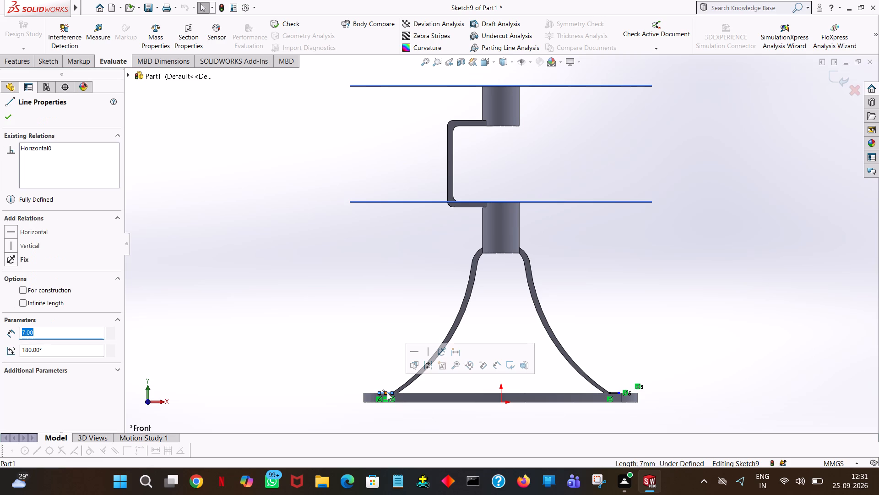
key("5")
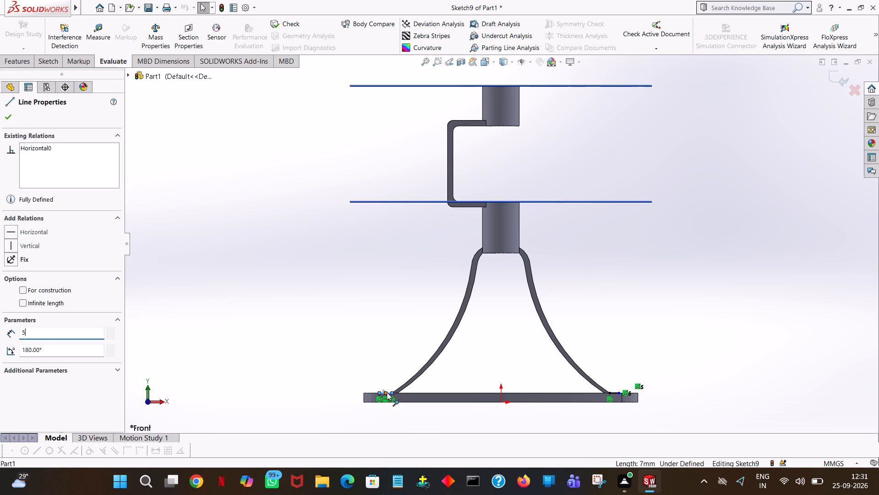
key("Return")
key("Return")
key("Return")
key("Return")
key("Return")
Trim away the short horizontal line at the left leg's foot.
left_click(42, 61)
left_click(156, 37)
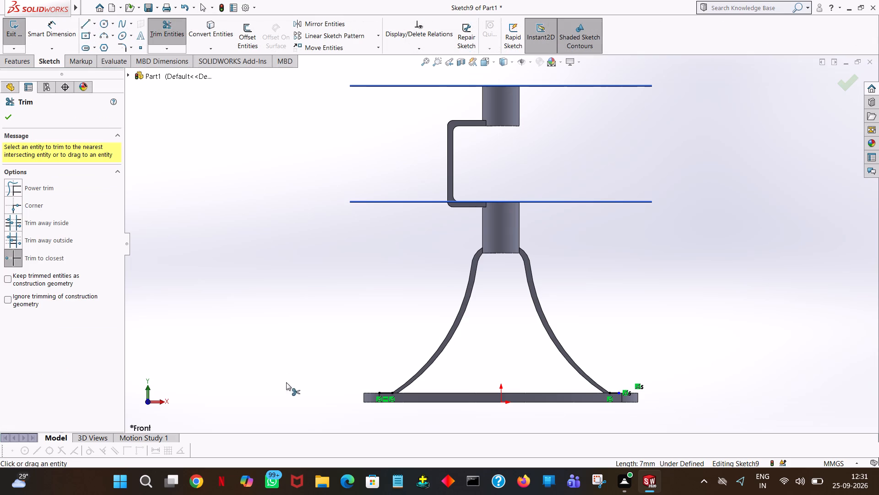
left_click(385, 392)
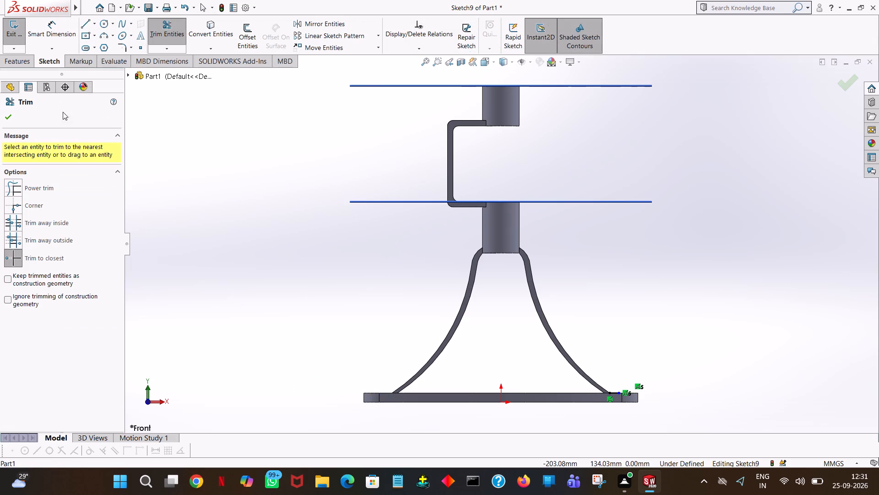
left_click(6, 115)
Sketch a horizontal line 5 mm long outward from the left leg's foot along the base plate's top edge.
left_click(89, 27)
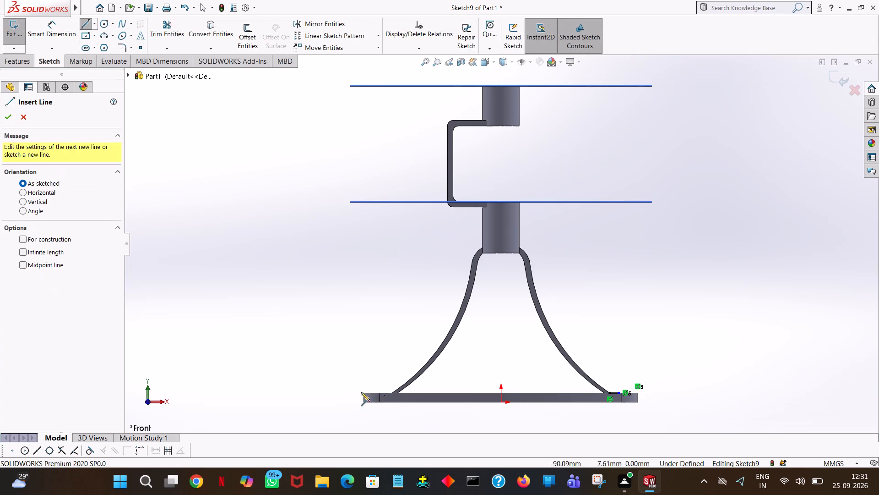
left_click(392, 392)
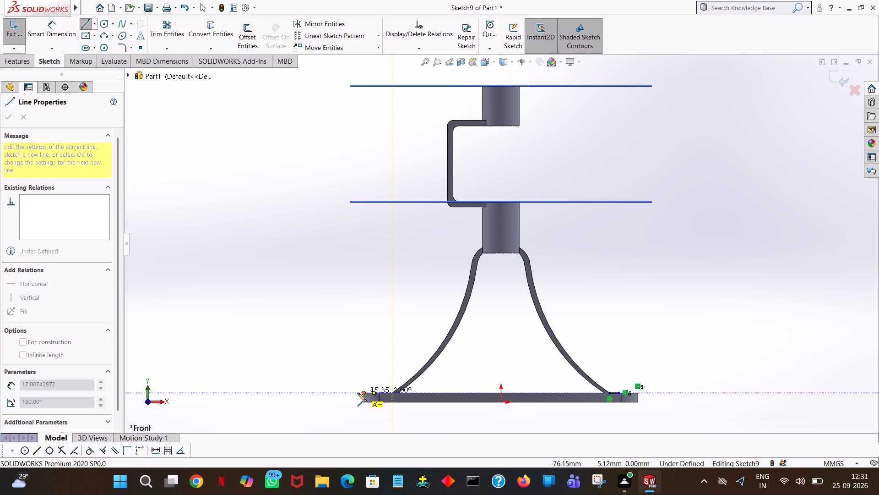
left_click(346, 392)
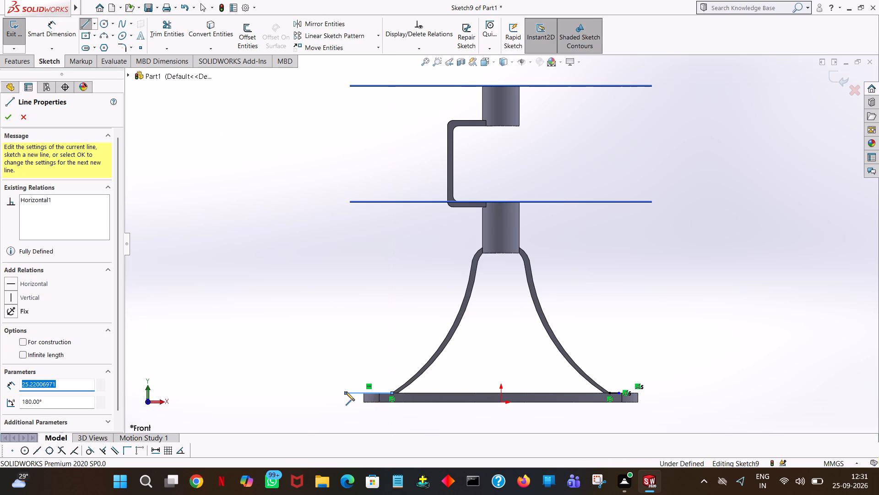
key("5")
key("Return")
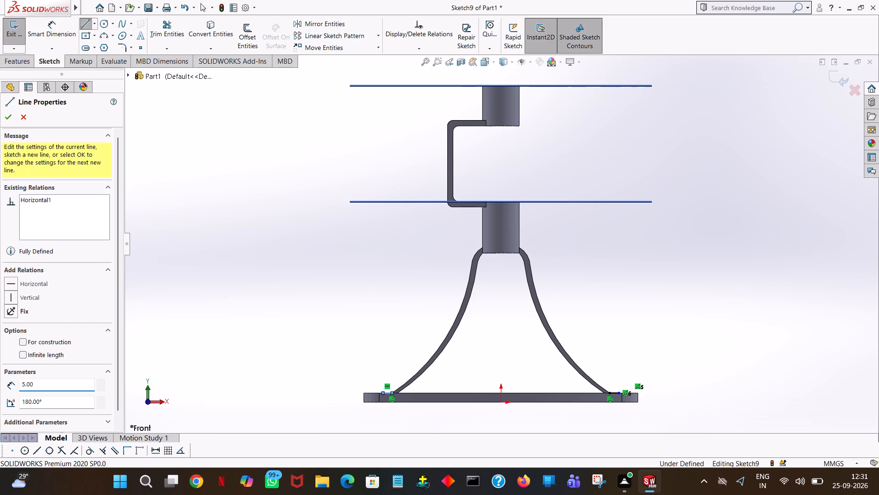
right_click(346, 392)
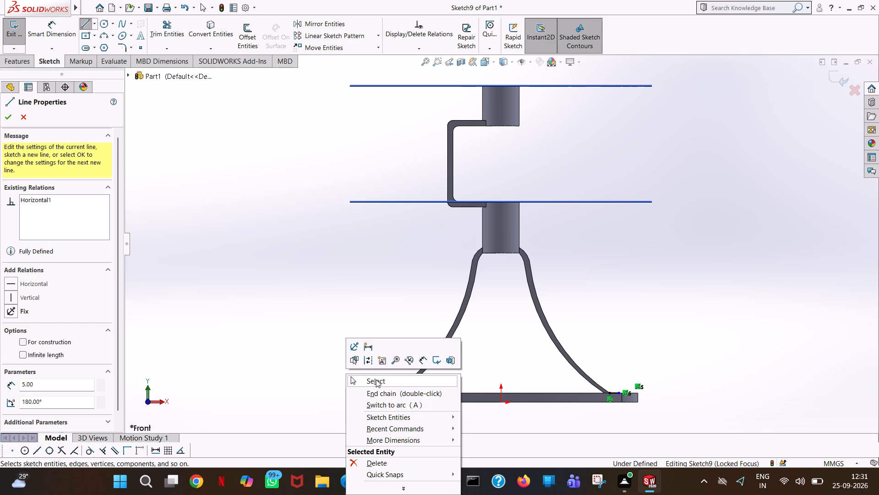
left_click(376, 379)
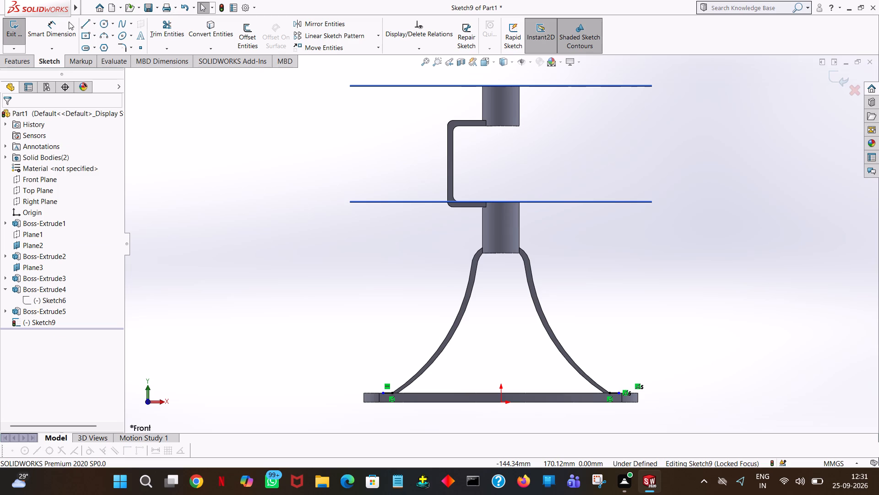
Sketch a 74 mm vertical line up from the origin, continued by a horizontal line about 149 mm long past the left leg.
left_click(81, 25)
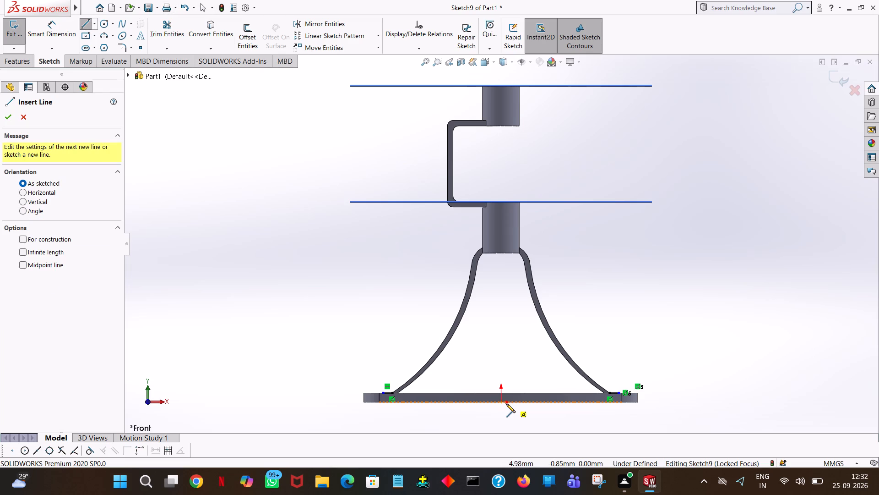
left_click(501, 403)
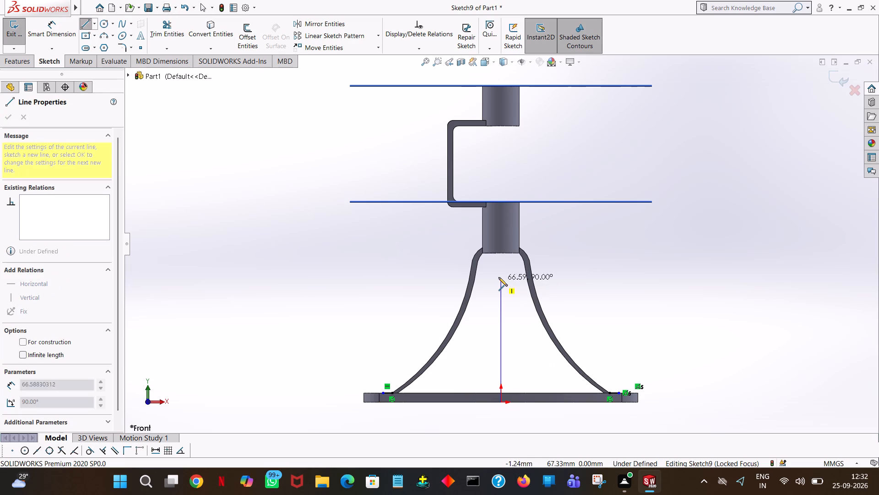
left_click(499, 270)
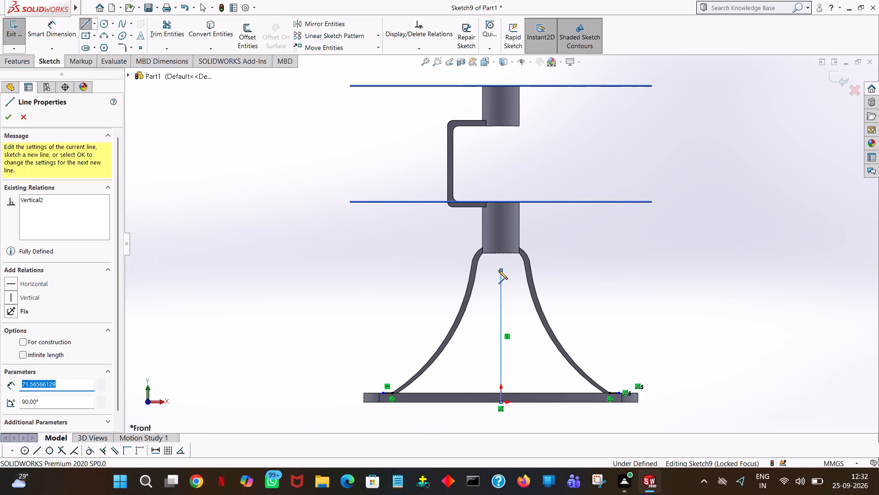
type("74")
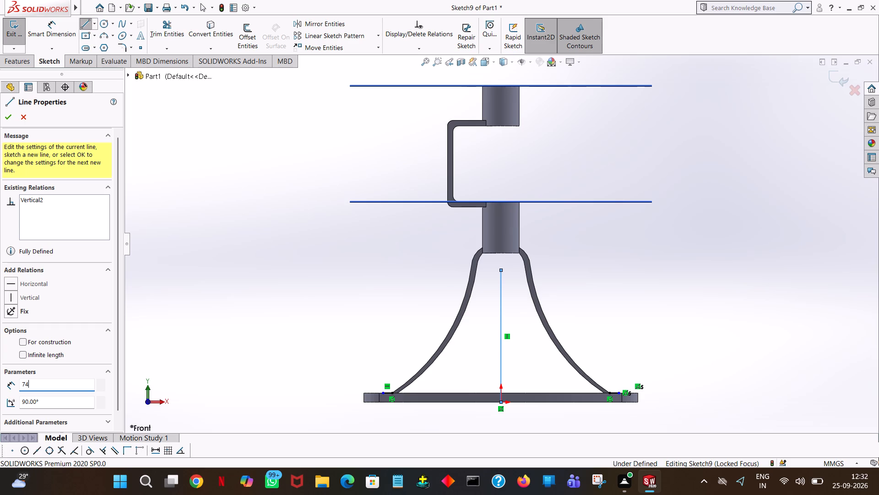
key("Return")
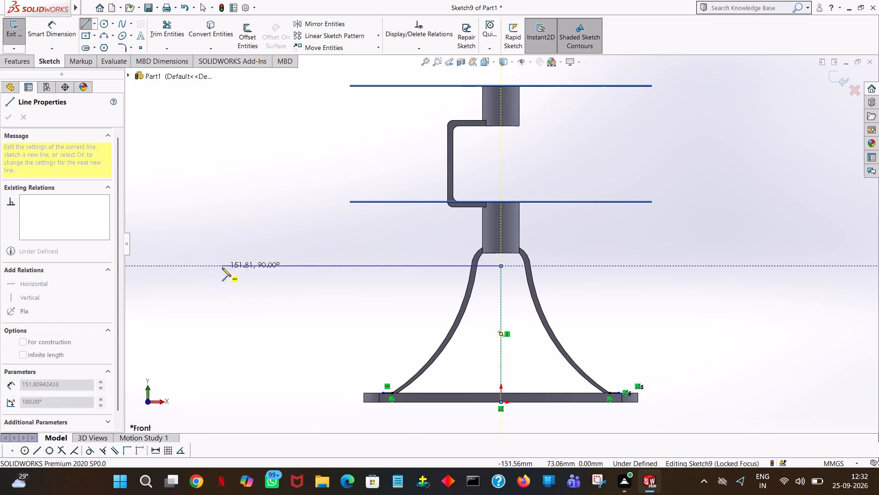
left_click(227, 264)
right_click(227, 264)
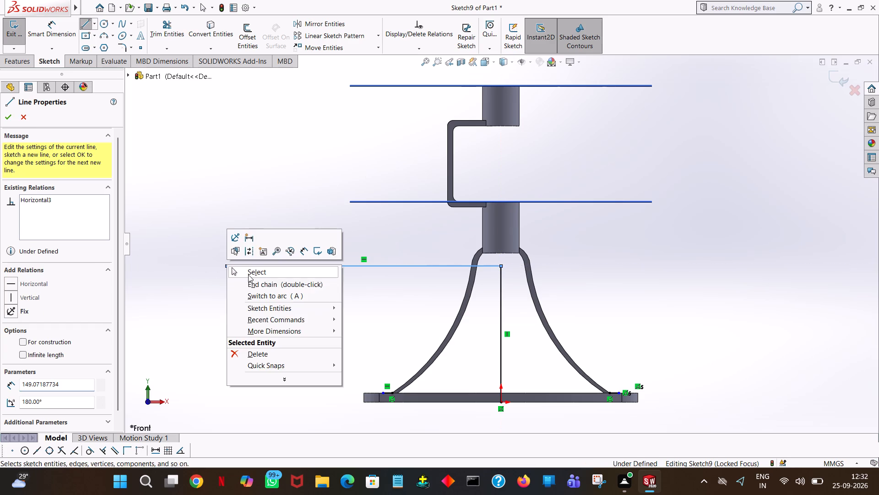
left_click(248, 275)
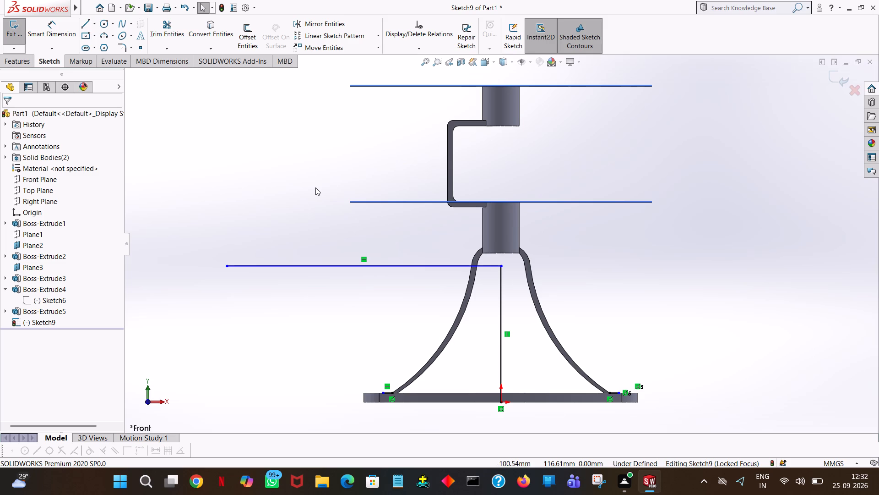
Sketch a nearly horizontal line about 27 mm long outward from where the long horizontal line meets the left leg's outer edge.
left_click(86, 22)
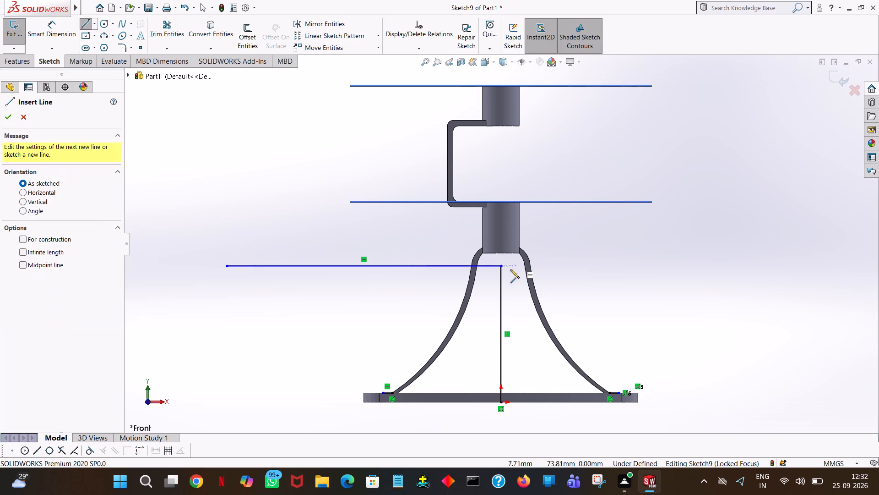
left_click(471, 266)
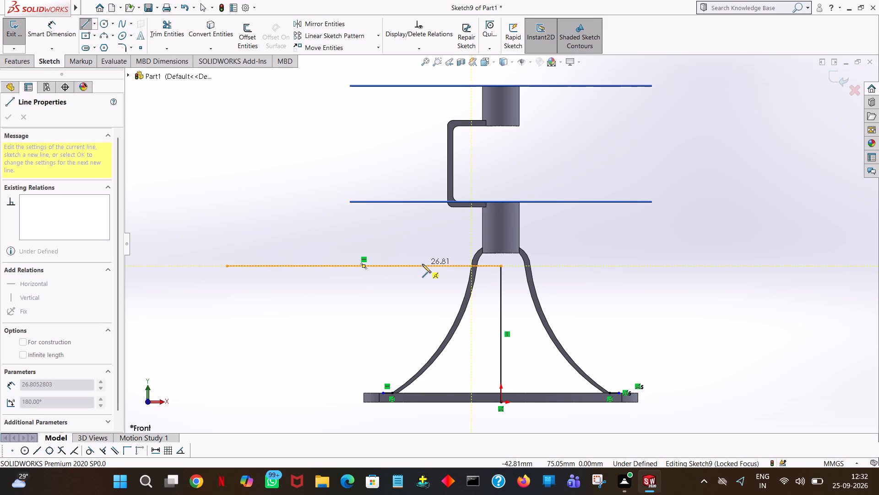
left_click(422, 263)
right_click(422, 263)
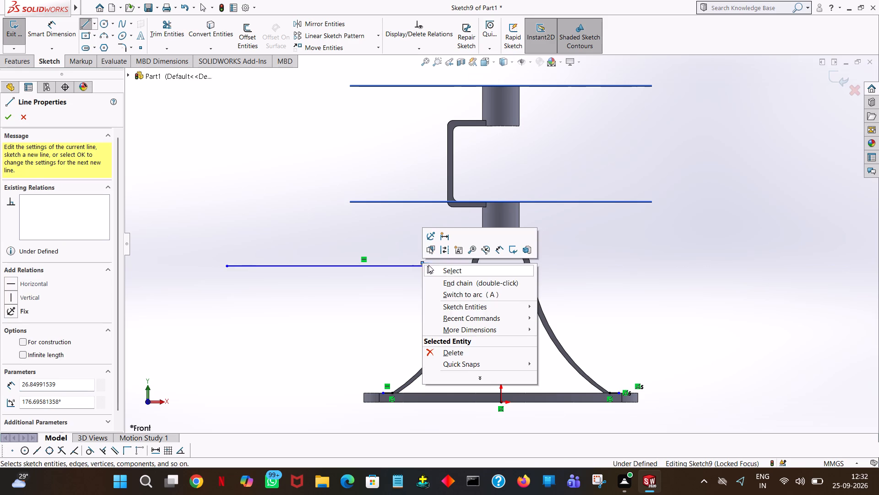
left_click(429, 265)
Trim away the long horizontal line outside the left leg and the nearly horizontal line starting at its outer edge.
left_click(159, 24)
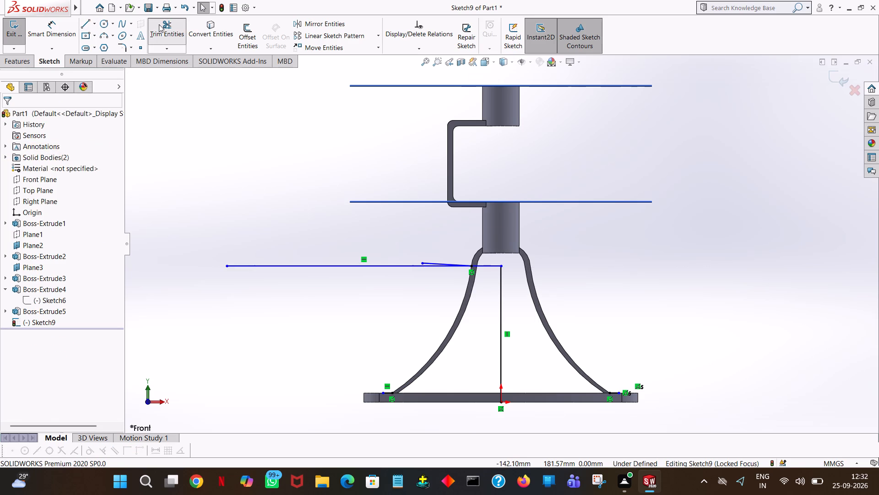
left_click(398, 268)
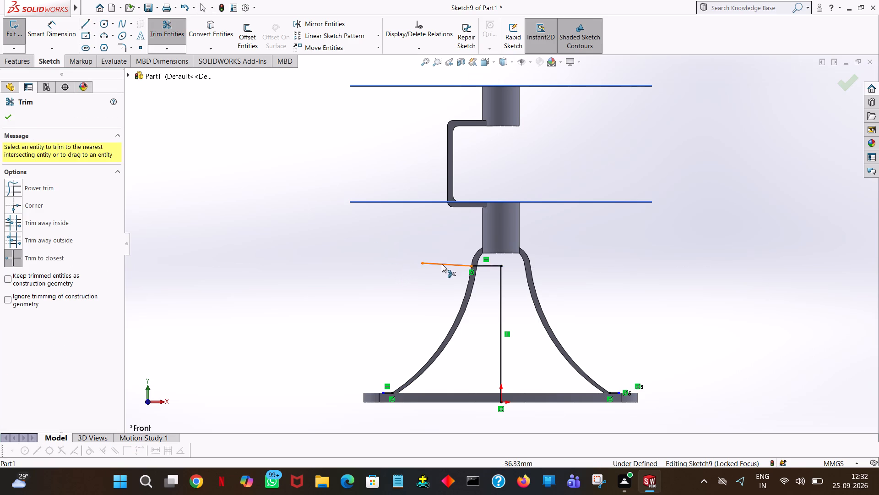
left_click(447, 264)
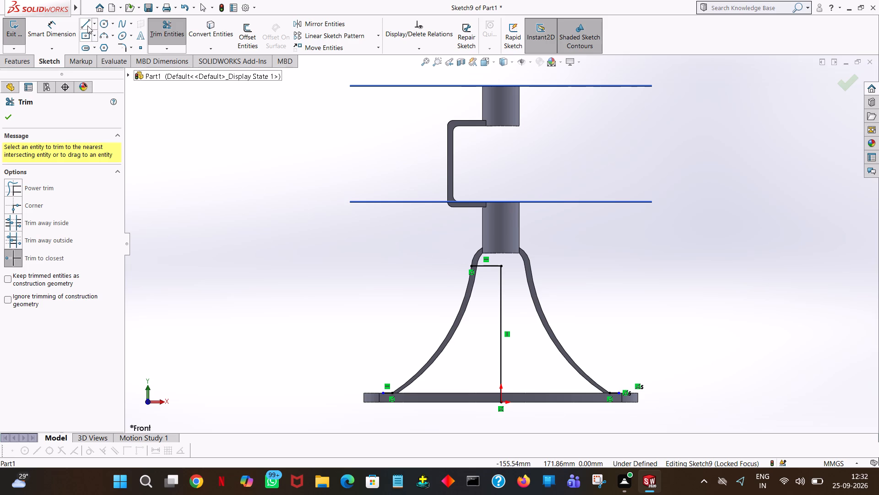
Sketch a horizontal line 5 mm long outward from the left leg's outer edge at the height of the vertical line's top end.
left_click(87, 25)
left_click(472, 267)
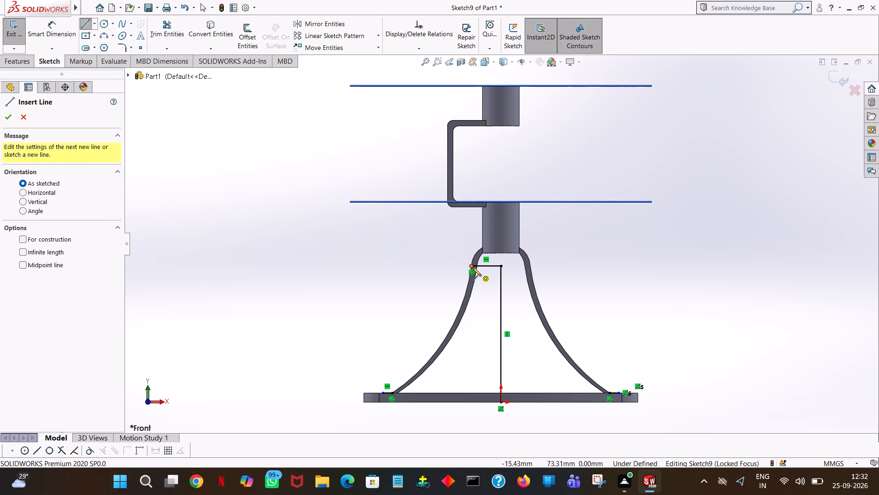
left_click(456, 266)
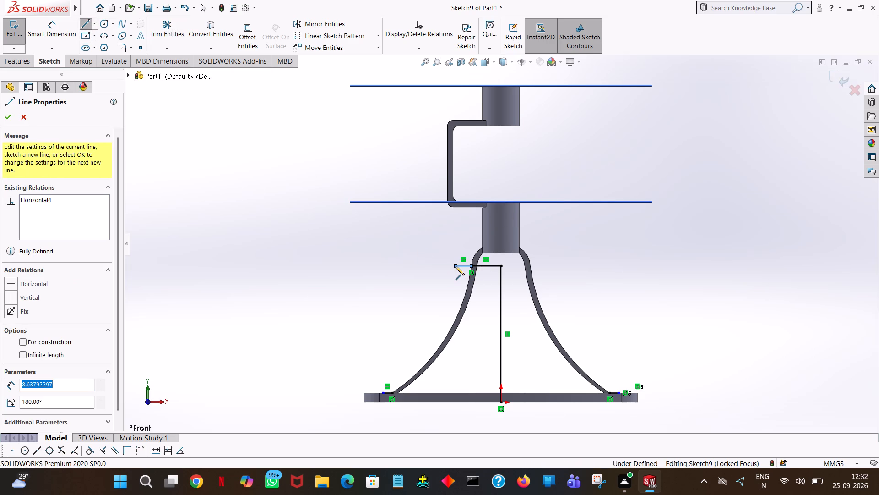
key("5")
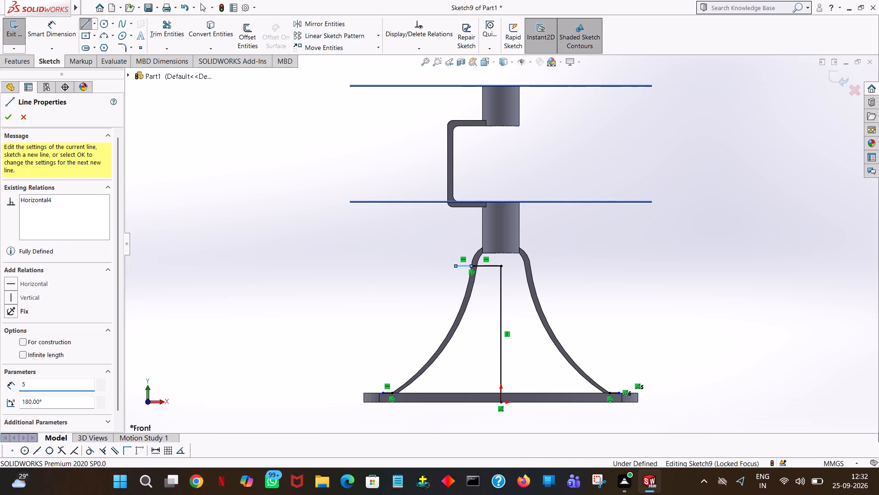
key("Return")
right_click(275, 222)
left_click(296, 226)
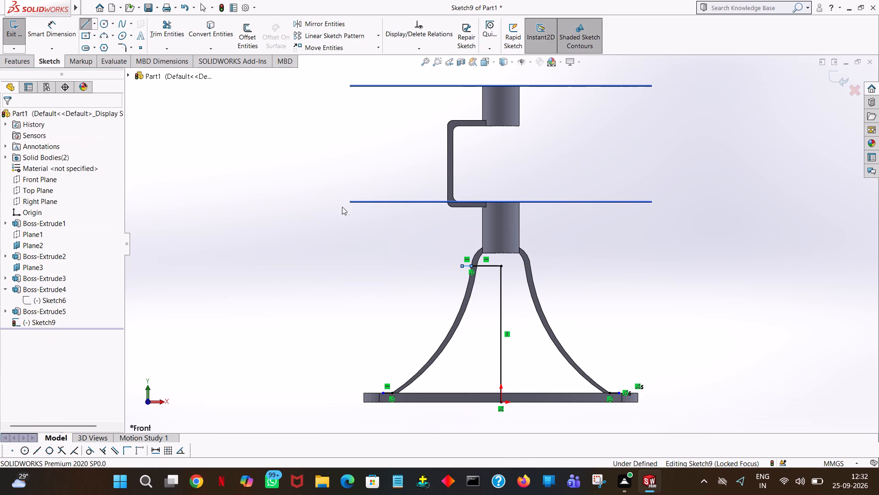
Trim away the horizontal line between the top of the vertical line and the left leg's outer edge.
left_click(161, 36)
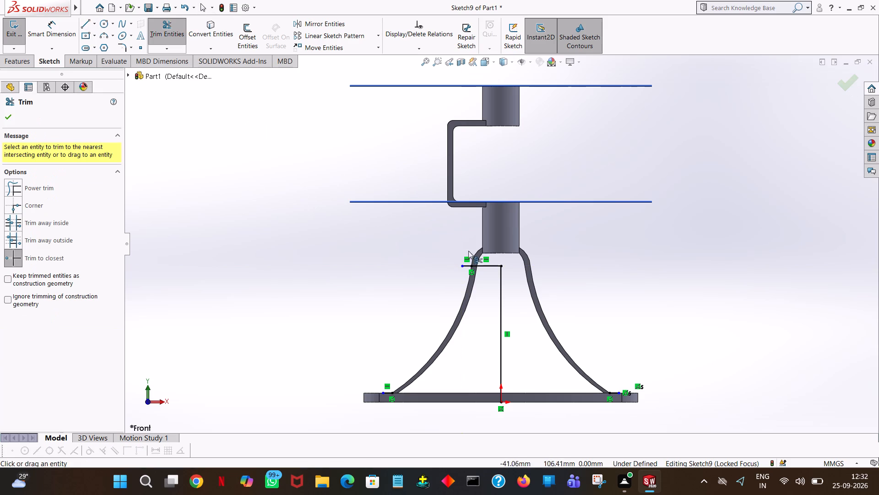
left_click(491, 266)
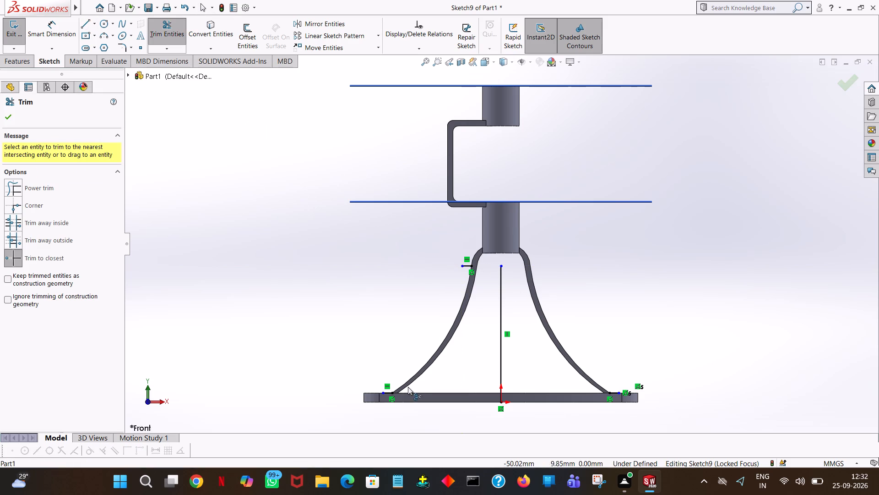
left_click(14, 111)
Dimension the two short horizontal lines at the left leg's upper end and foot as 5 mm each.
left_click(52, 23)
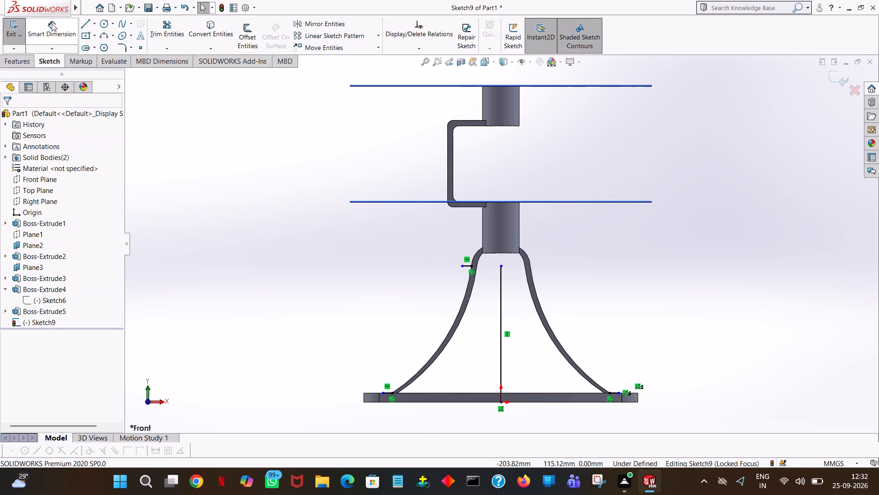
left_click(467, 267)
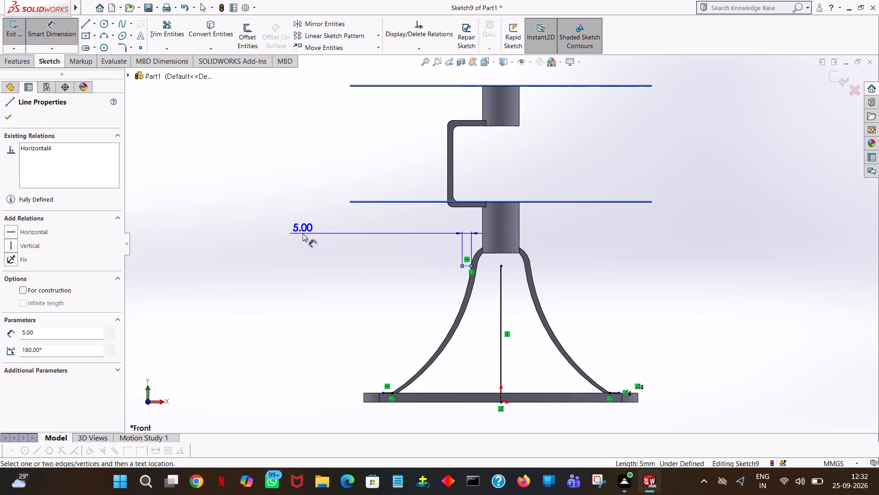
left_click(301, 233)
left_click(264, 222)
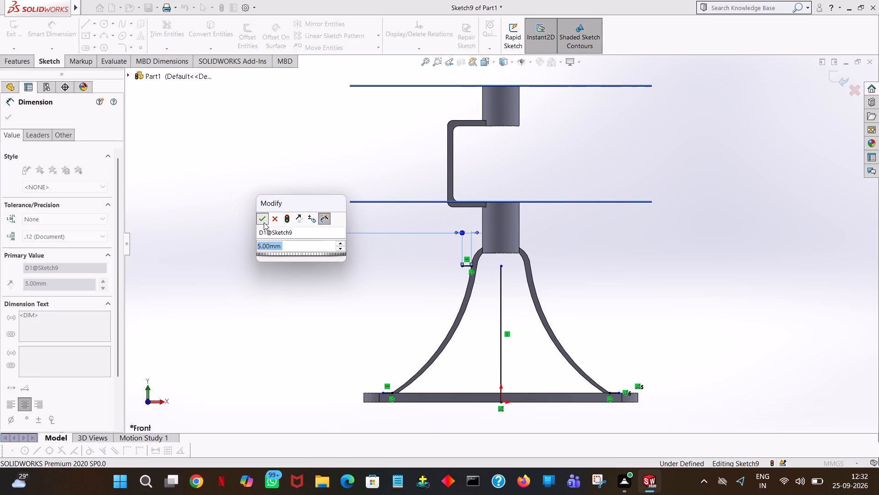
left_click(387, 393)
left_click(323, 371)
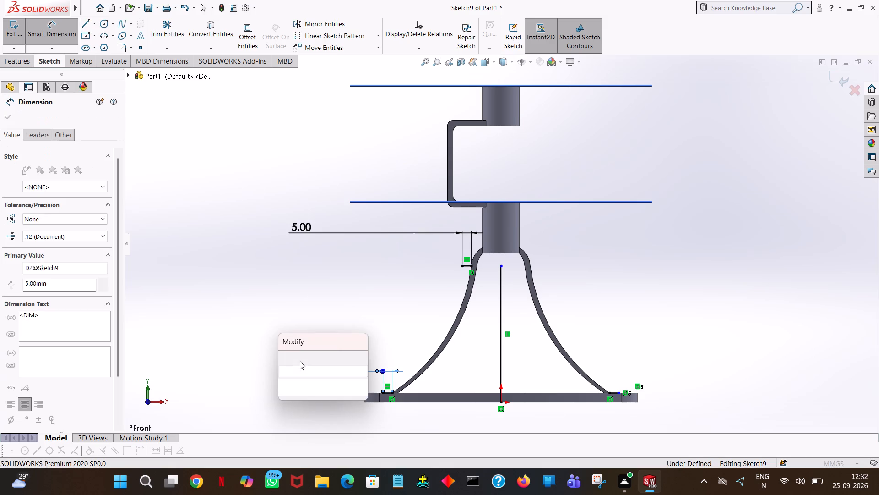
left_click(282, 357)
left_click(336, 299)
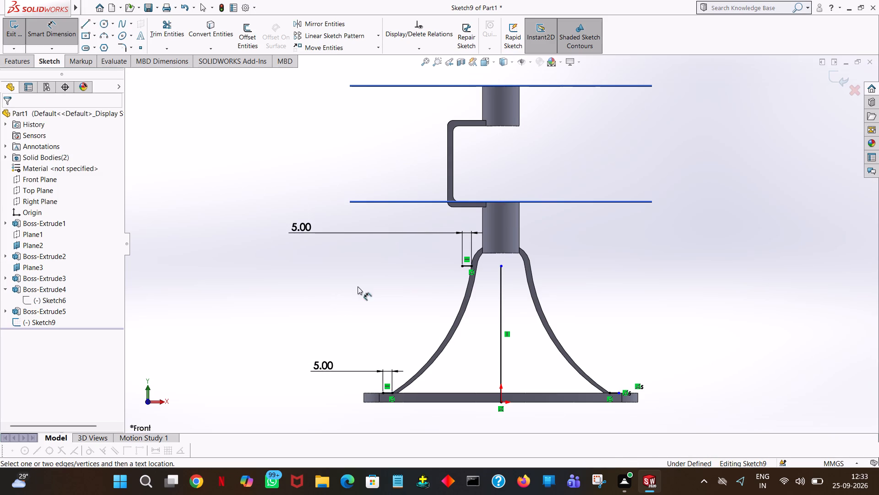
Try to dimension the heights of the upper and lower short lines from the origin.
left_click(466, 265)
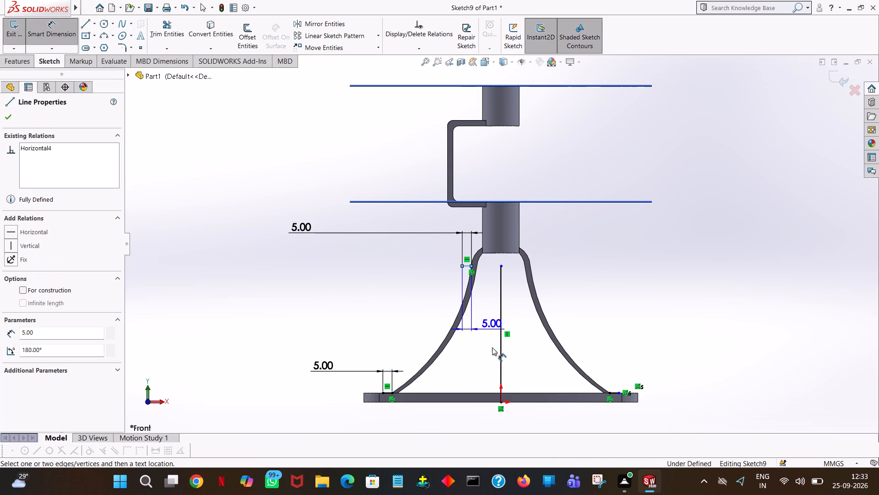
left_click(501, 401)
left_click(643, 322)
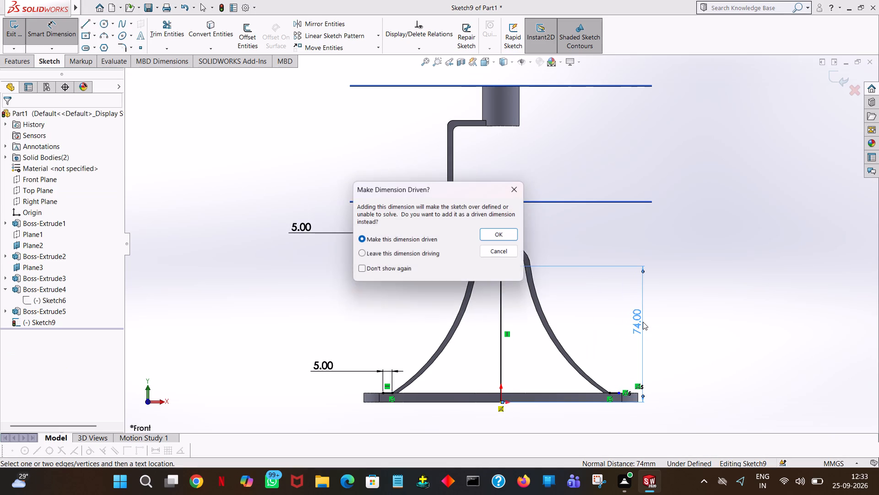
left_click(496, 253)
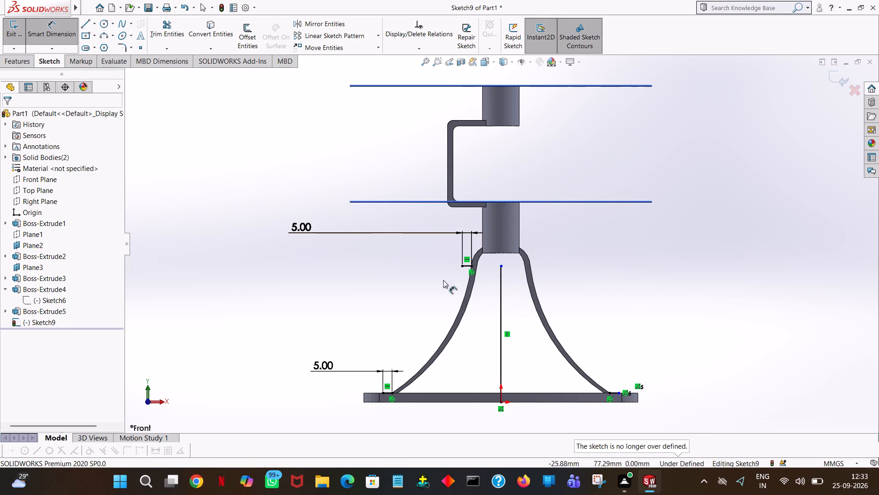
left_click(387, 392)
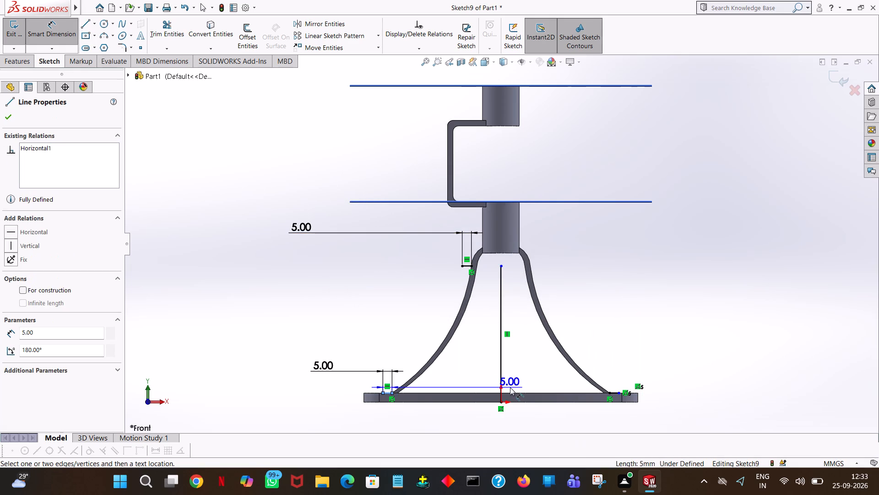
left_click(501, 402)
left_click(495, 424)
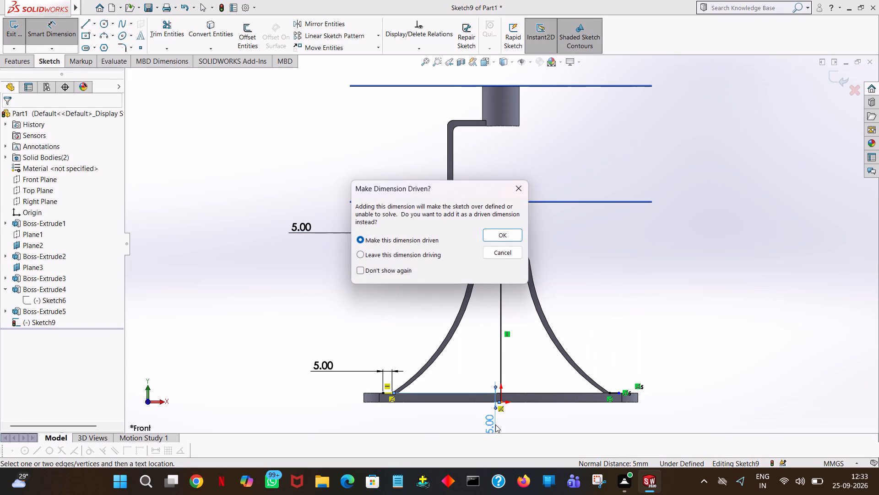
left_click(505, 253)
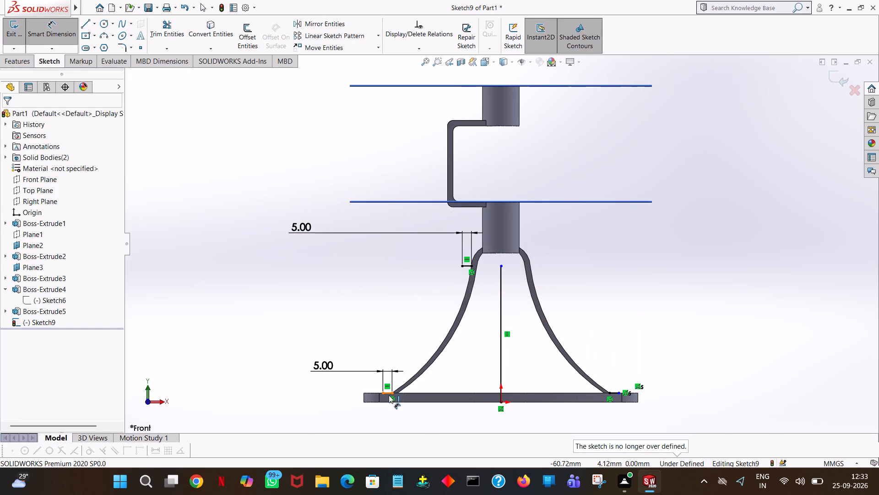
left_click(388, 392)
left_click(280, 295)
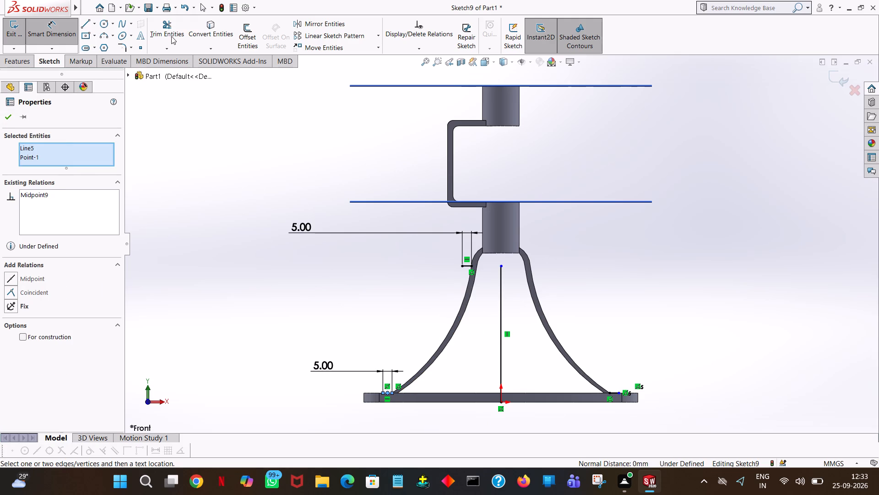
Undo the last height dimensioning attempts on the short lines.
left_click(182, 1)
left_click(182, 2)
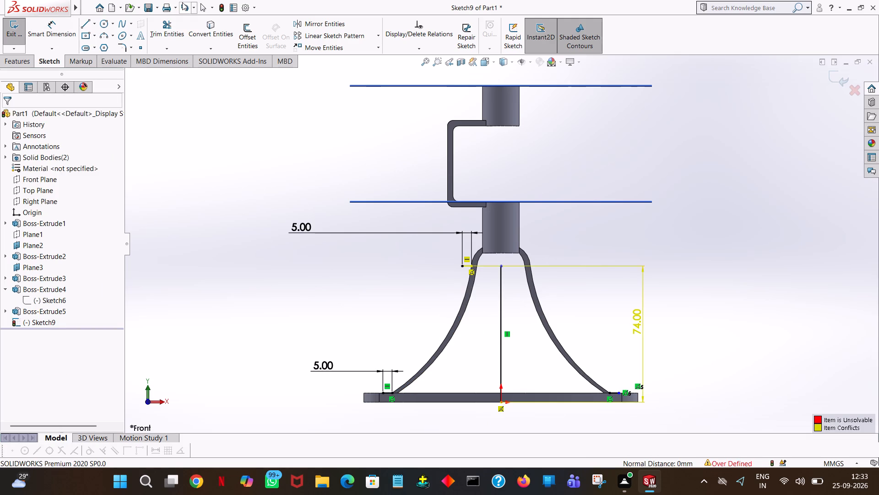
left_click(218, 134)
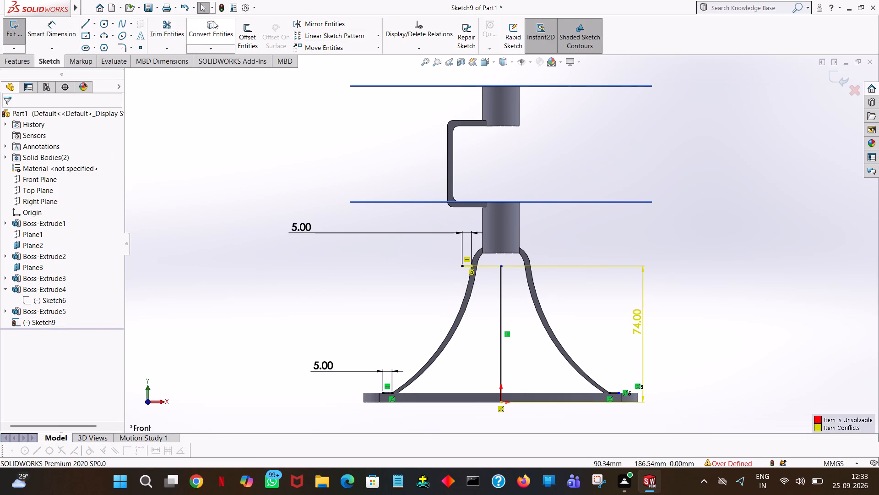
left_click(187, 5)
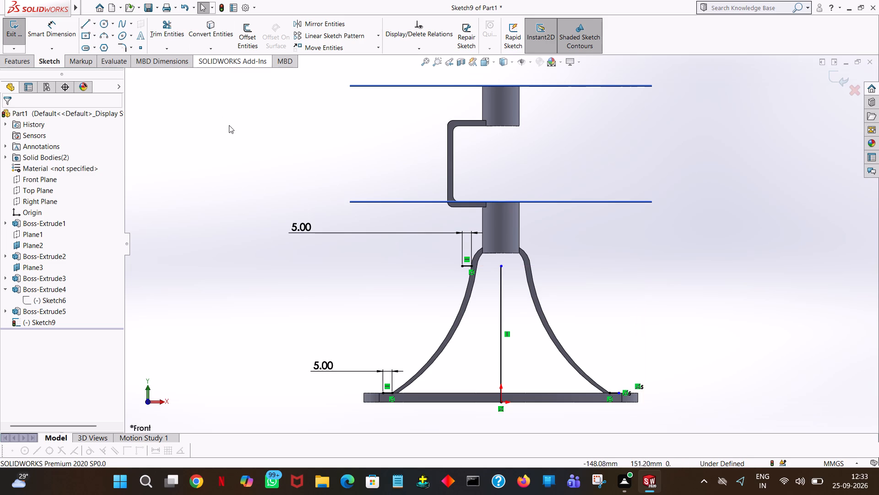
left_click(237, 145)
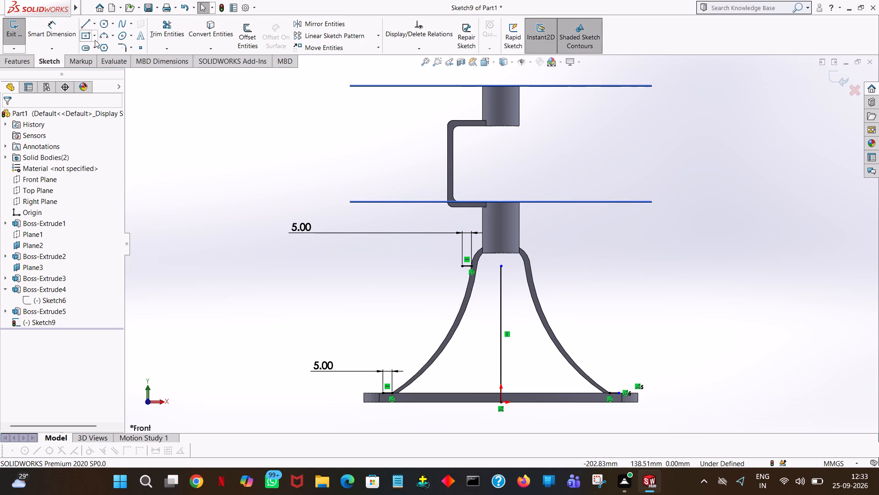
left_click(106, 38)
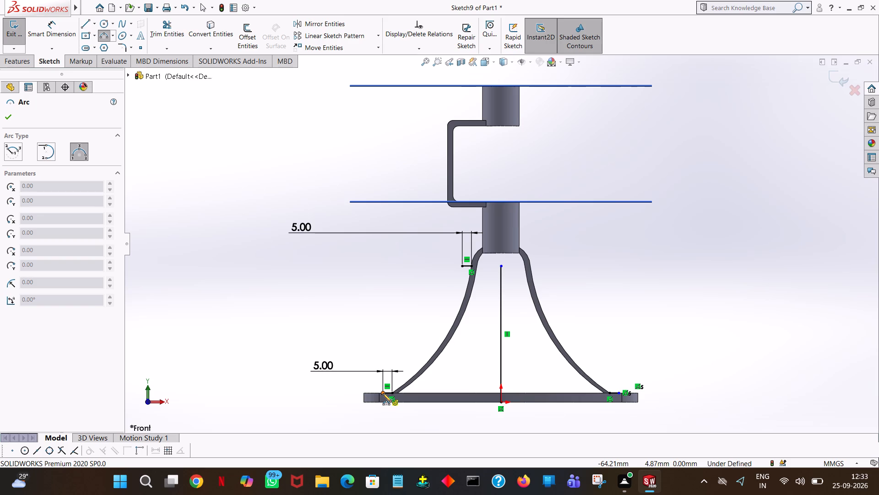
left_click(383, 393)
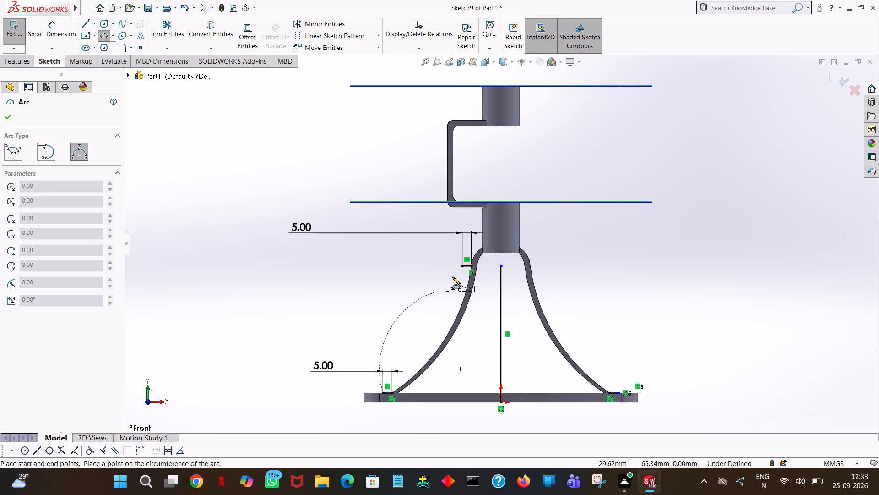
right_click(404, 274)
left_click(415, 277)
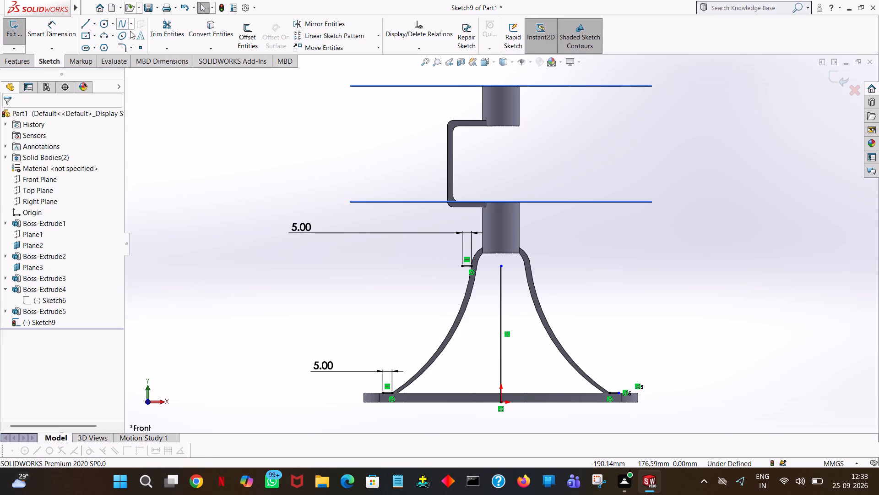
Sketch a three-point arc of radius 98 mm joining the outer ends of the upper and lower short lines, bowed toward the left leg.
left_click(103, 33)
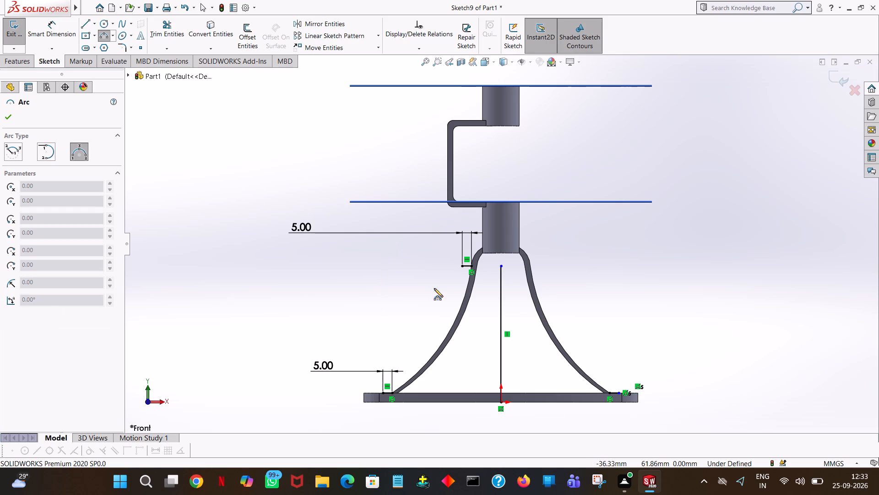
left_click(462, 266)
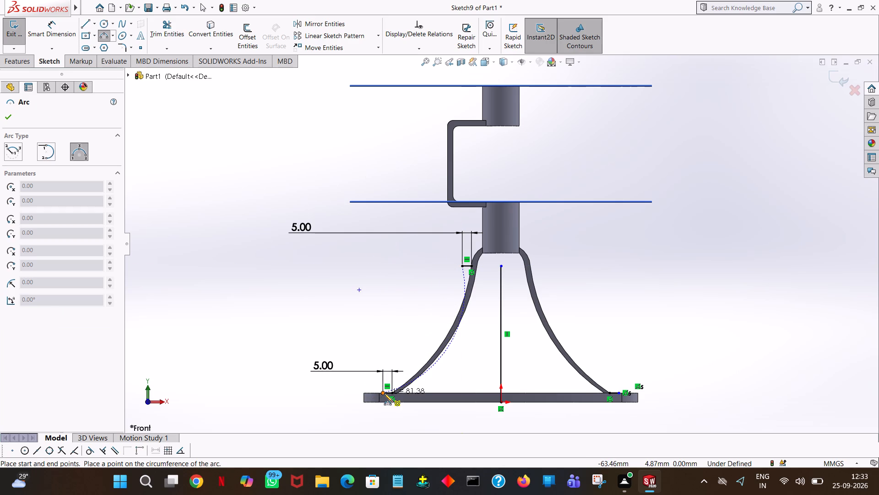
left_click(384, 393)
left_click(430, 340)
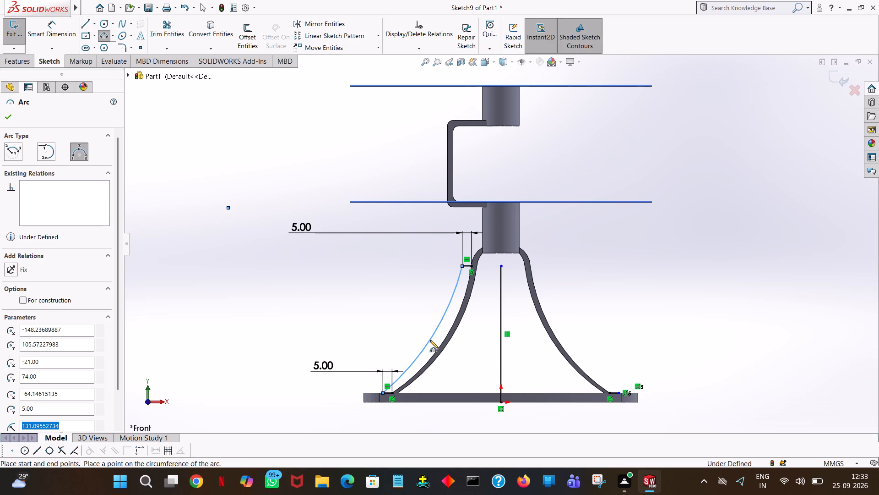
type("98")
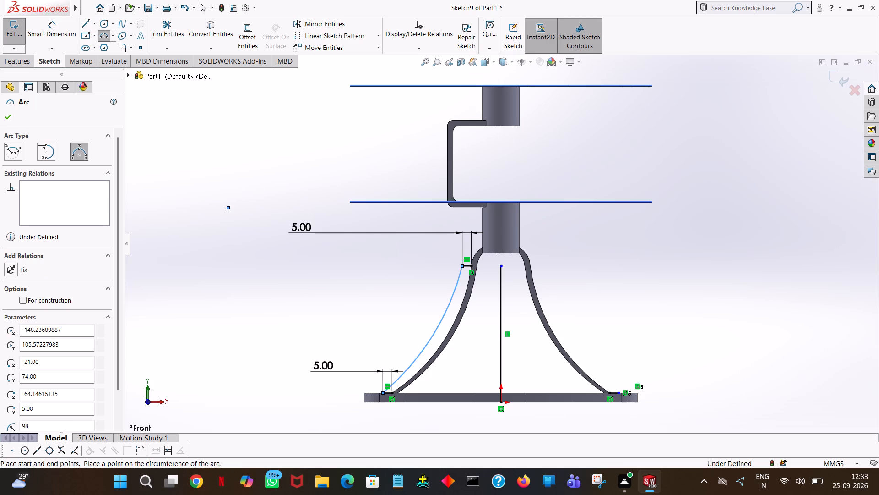
key("Return")
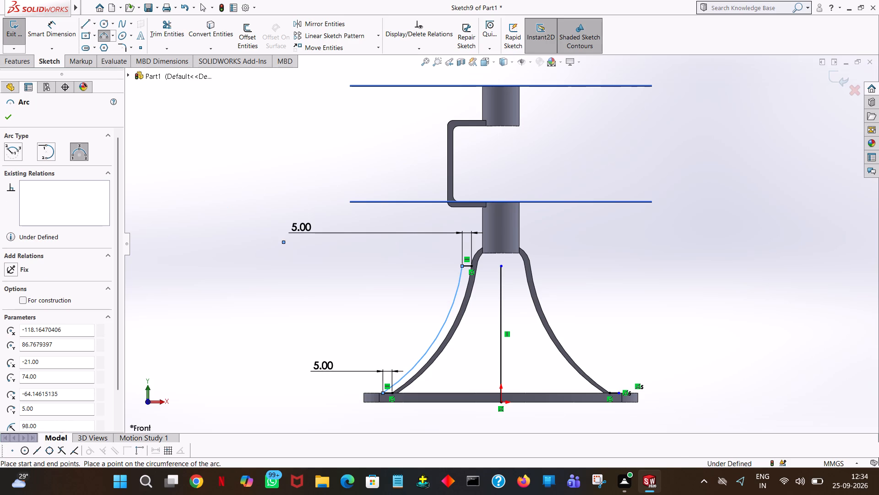
left_click(11, 114)
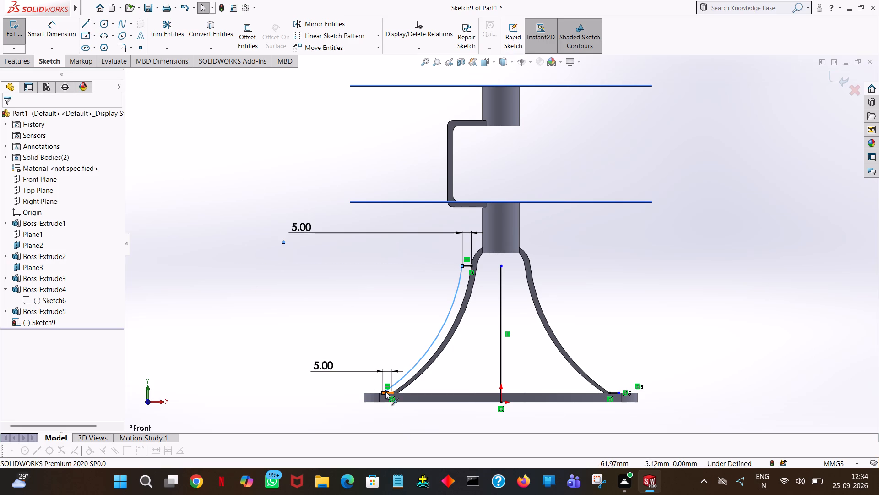
Mirror the left R98 arc and its two short horizontal lines about the vertical centre line, keeping the originals.
left_click(276, 285)
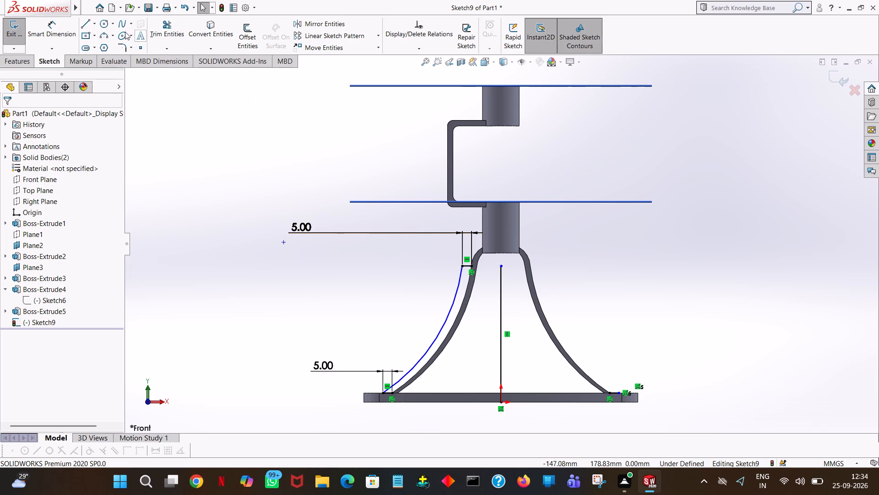
left_click(336, 25)
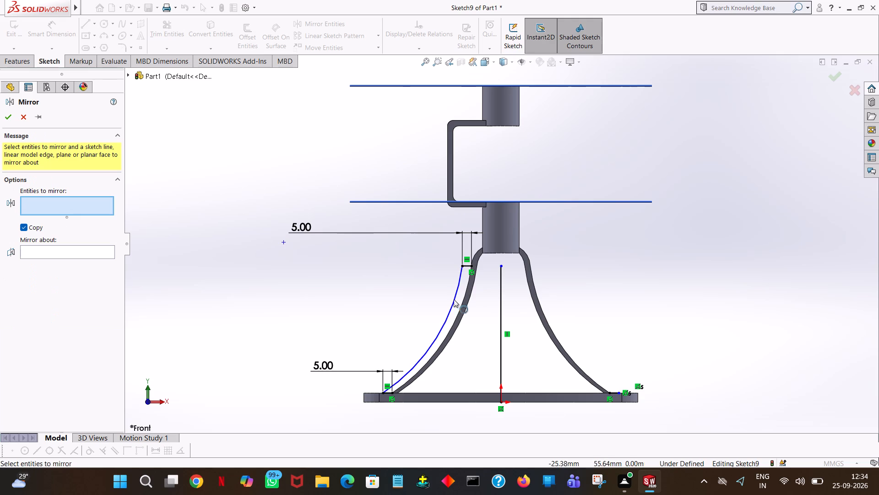
left_click(453, 299)
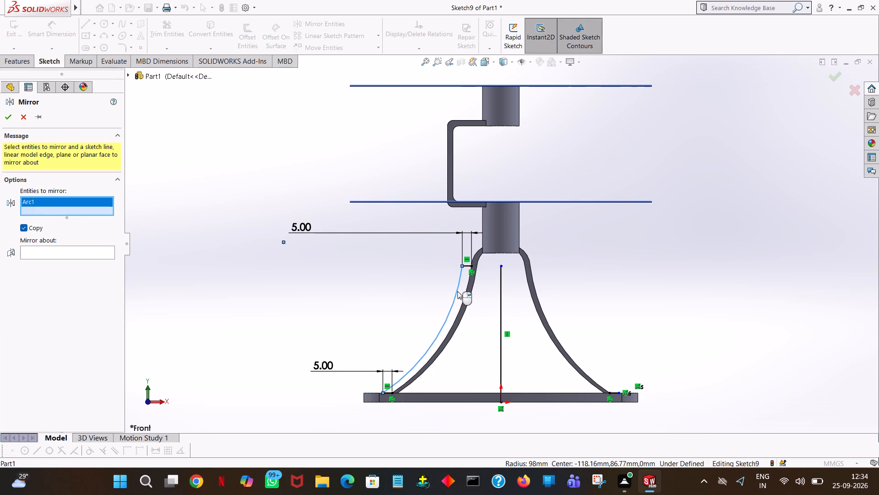
left_click(467, 265)
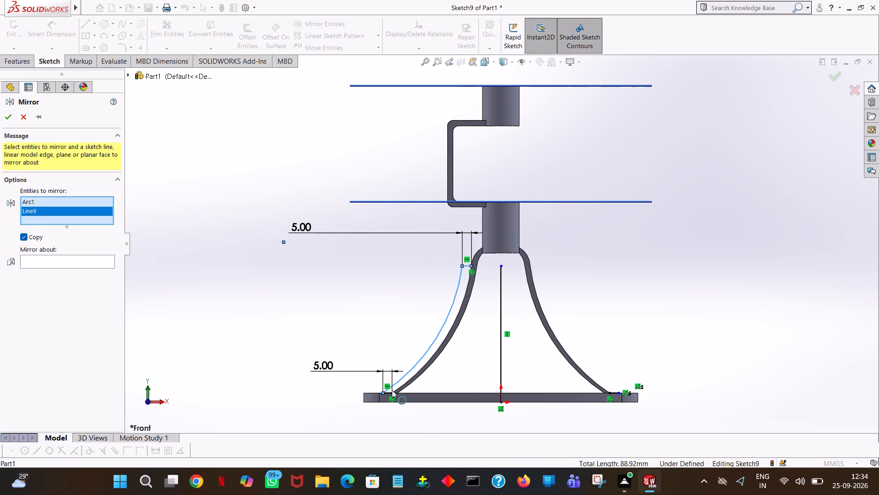
left_click(389, 393)
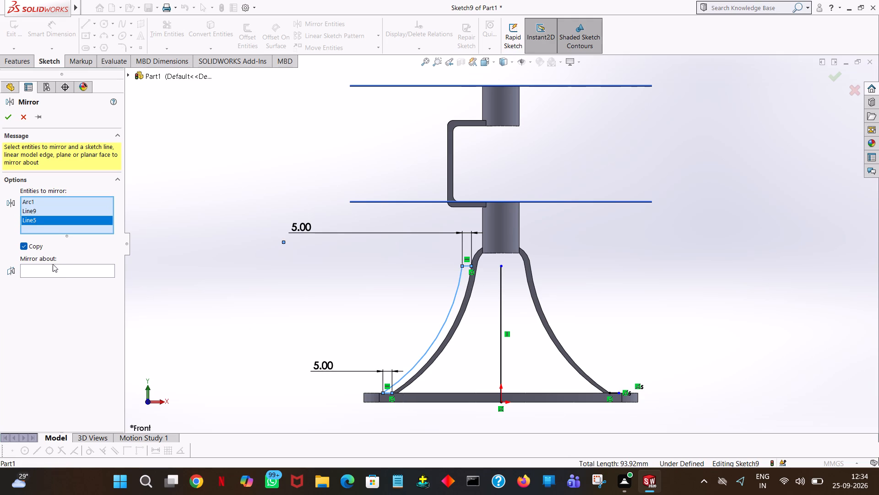
left_click(53, 273)
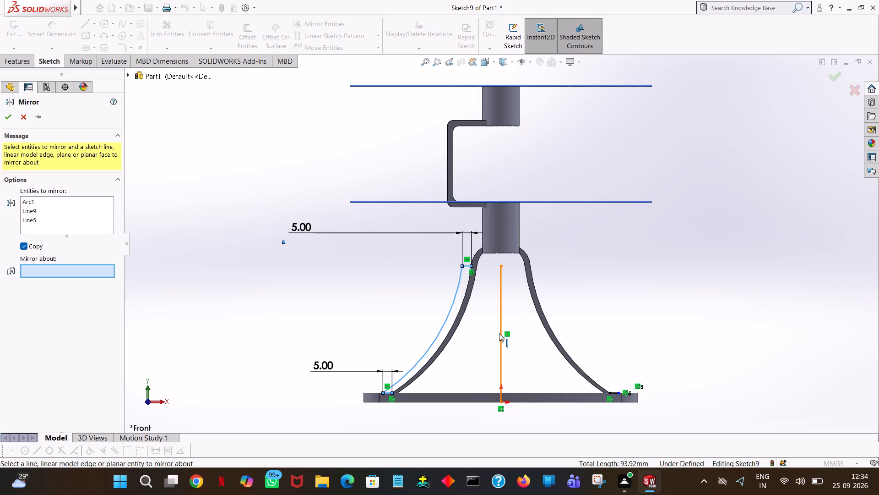
left_click(499, 333)
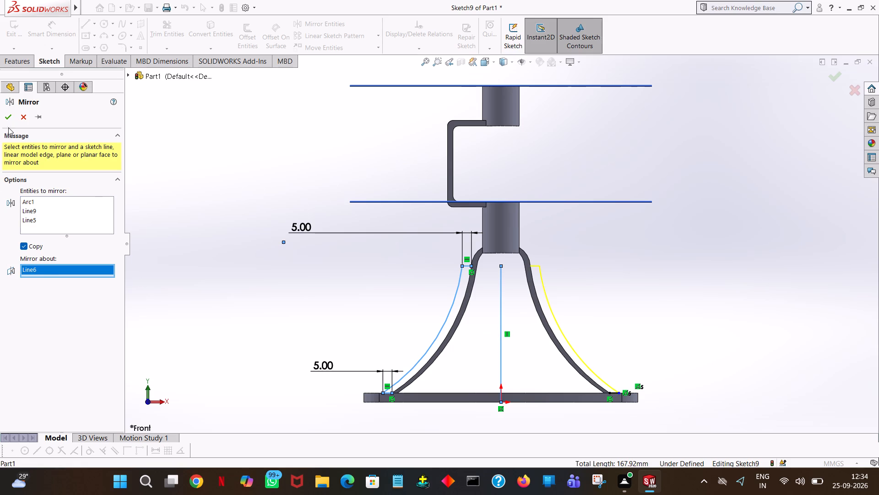
left_click(8, 115)
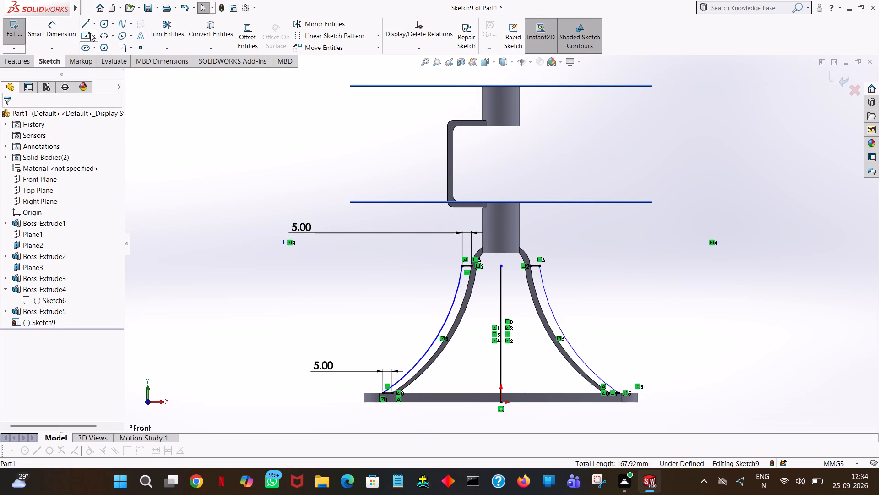
Sketch an 8 mm vertical line upward along the lower cylinder's right edge, starting at its bottom corner.
left_click(82, 20)
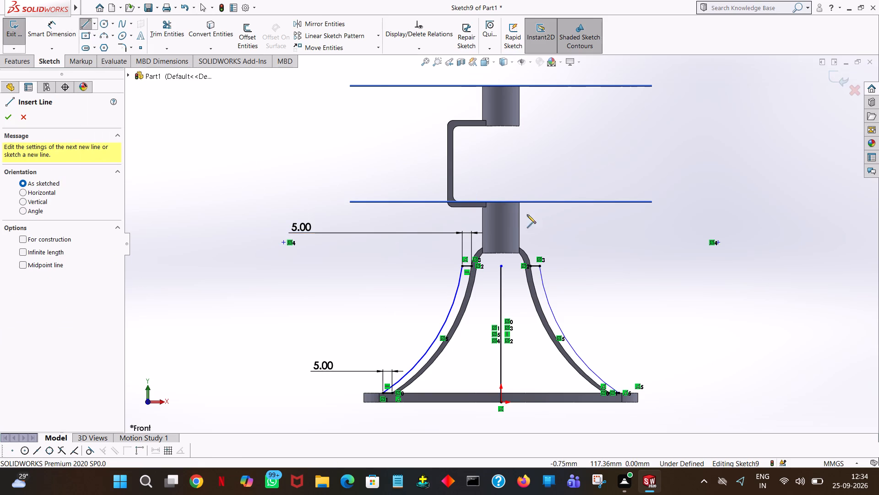
left_click(518, 253)
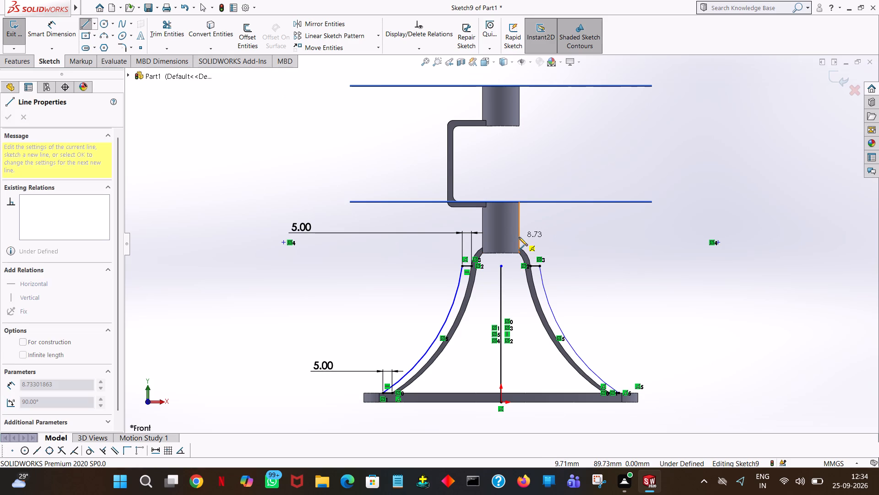
left_click(519, 237)
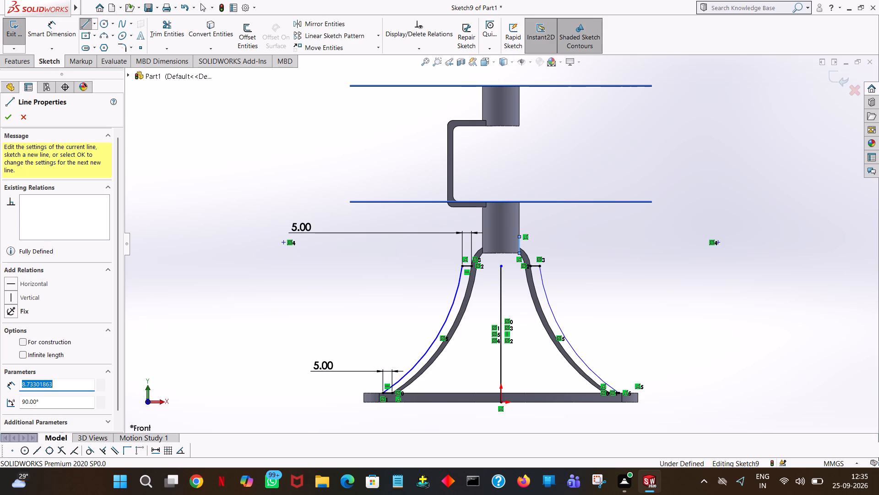
key("8")
key("Return")
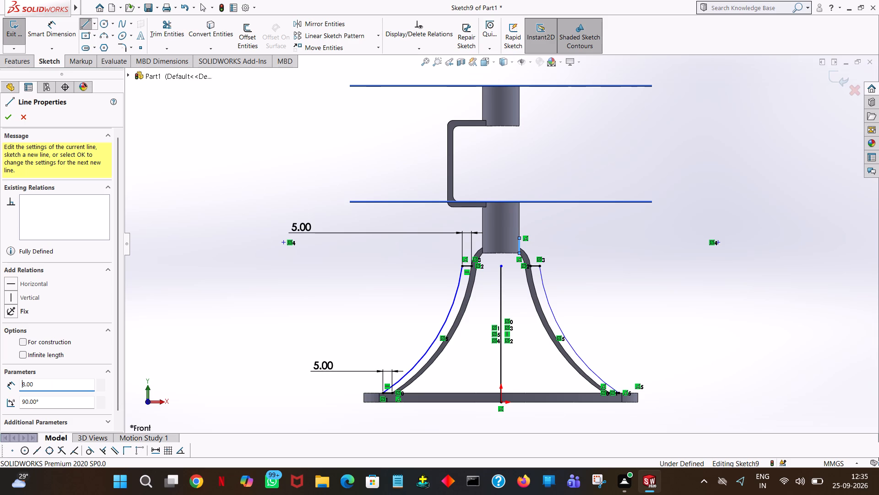
right_click(519, 237)
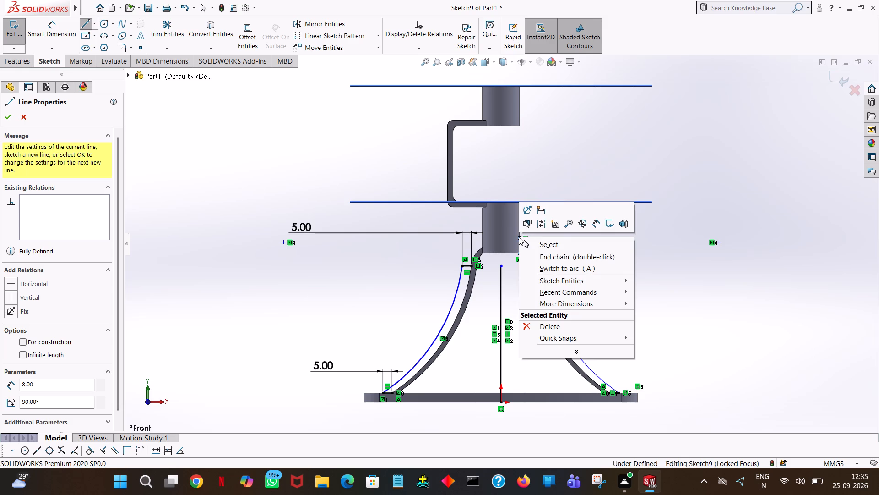
left_click(550, 247)
left_click(638, 253)
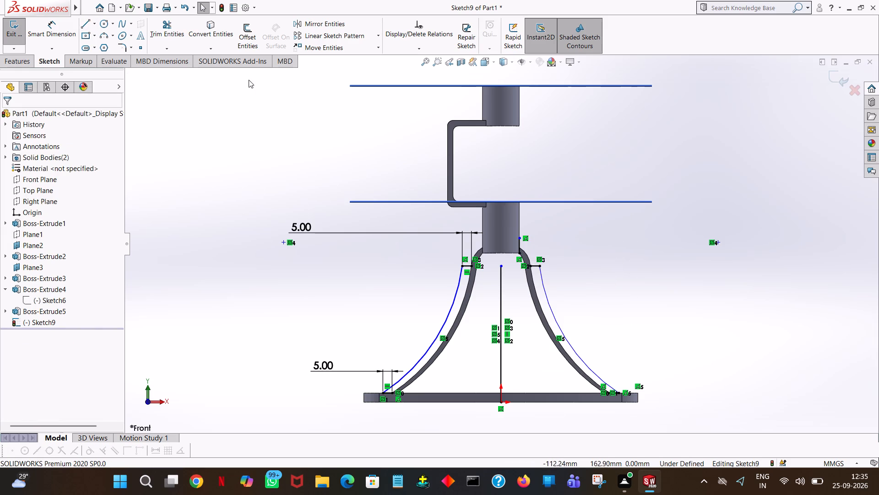
Dimension the short vertical line on the cylinder's right edge as 8 mm.
left_click(38, 21)
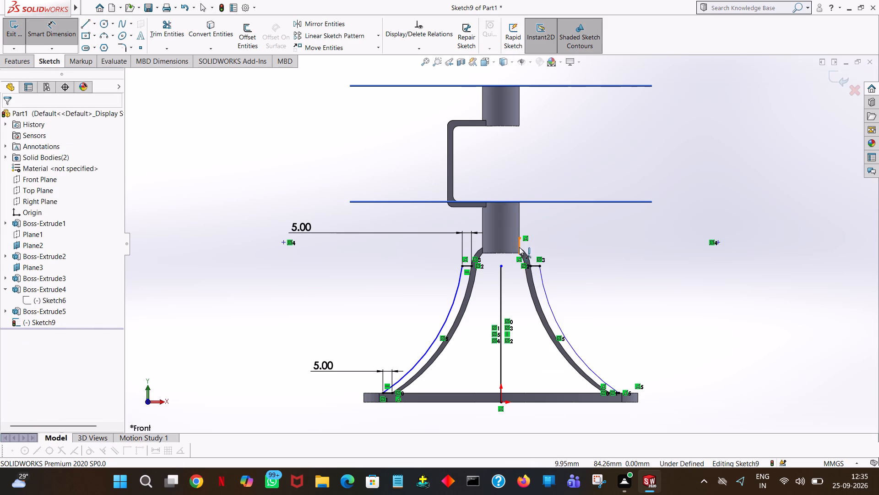
left_click(519, 247)
left_click(723, 263)
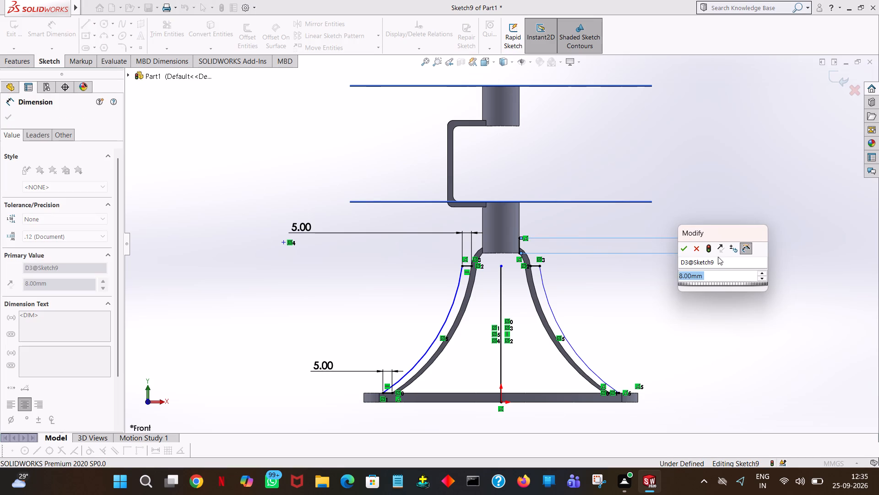
left_click(687, 251)
left_click(676, 171)
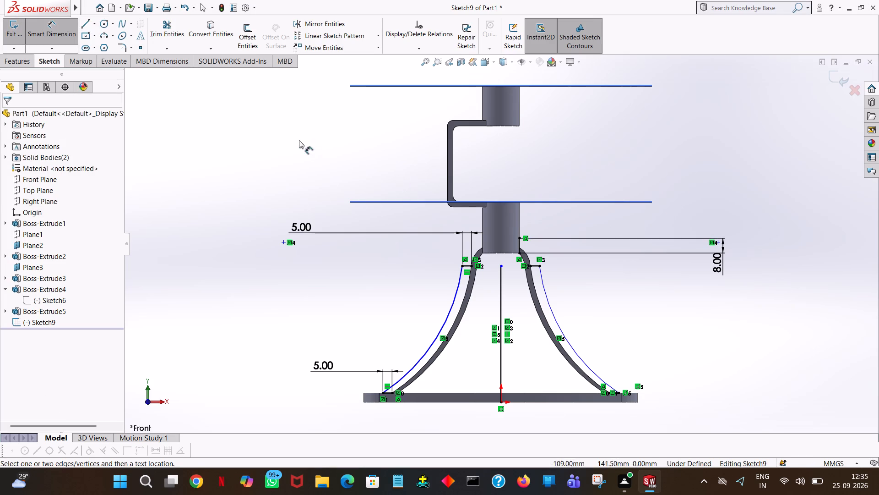
Dimension the mirrored right arc's radius as 98 mm.
left_click(550, 303)
left_click(735, 308)
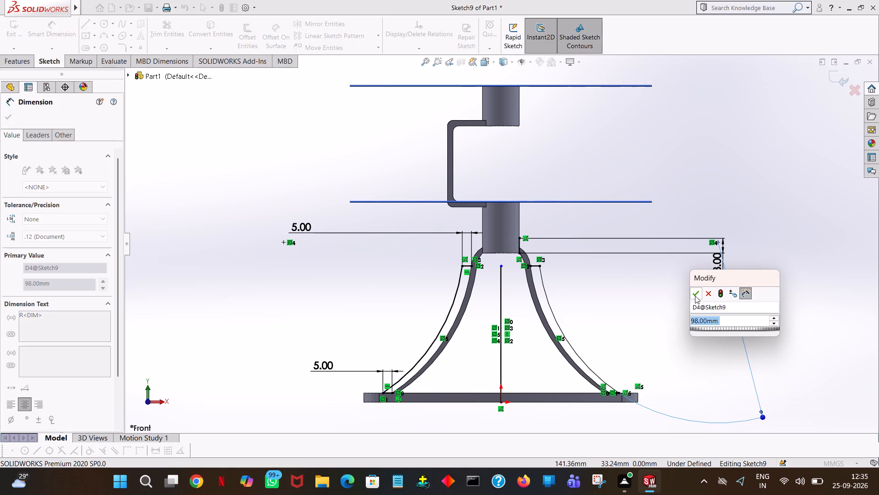
left_click(695, 296)
left_click(729, 195)
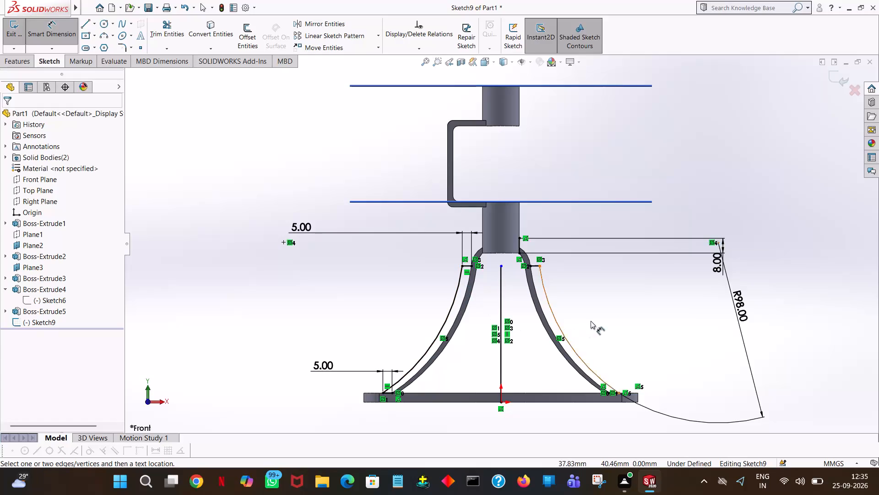
left_click(615, 305)
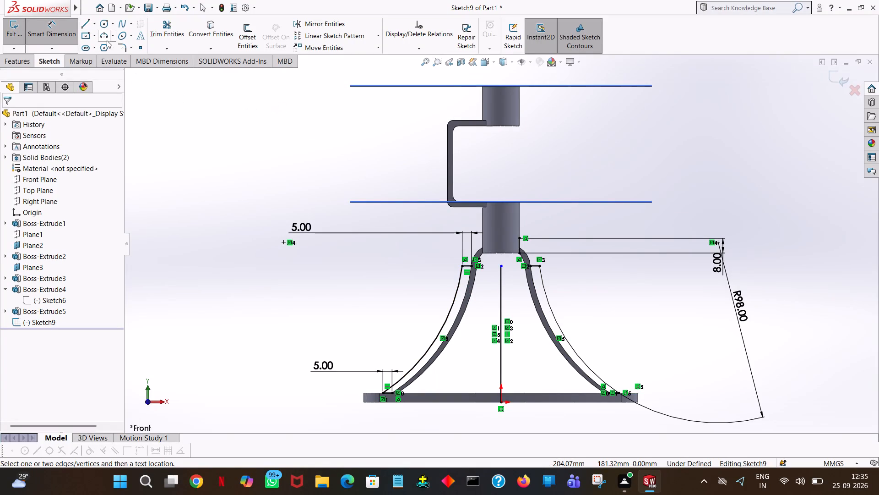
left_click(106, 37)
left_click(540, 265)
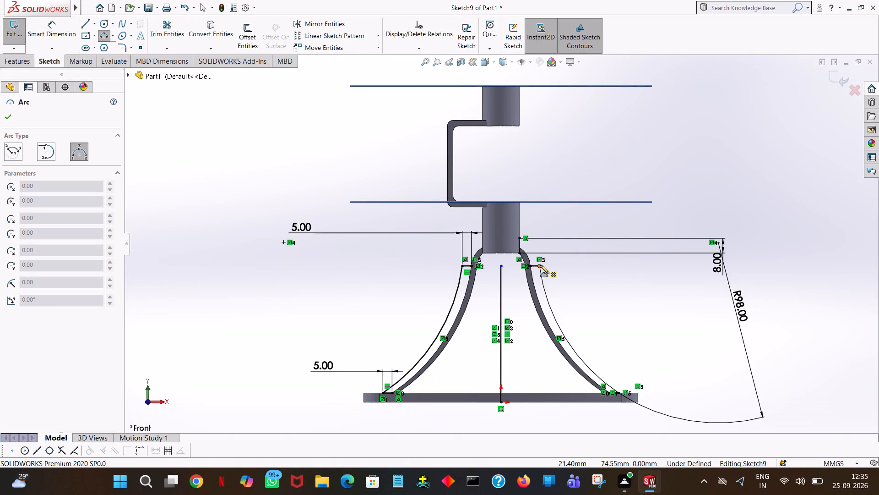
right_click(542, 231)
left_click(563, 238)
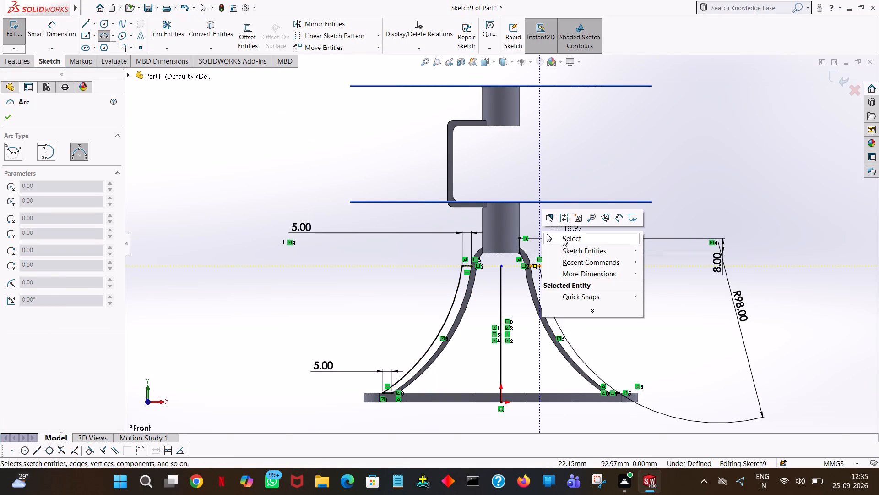
Sketch a three-point arc of radius 12 mm, bowed outward, from the 8 mm line's top to the right R98 arc's upper end.
left_click(102, 35)
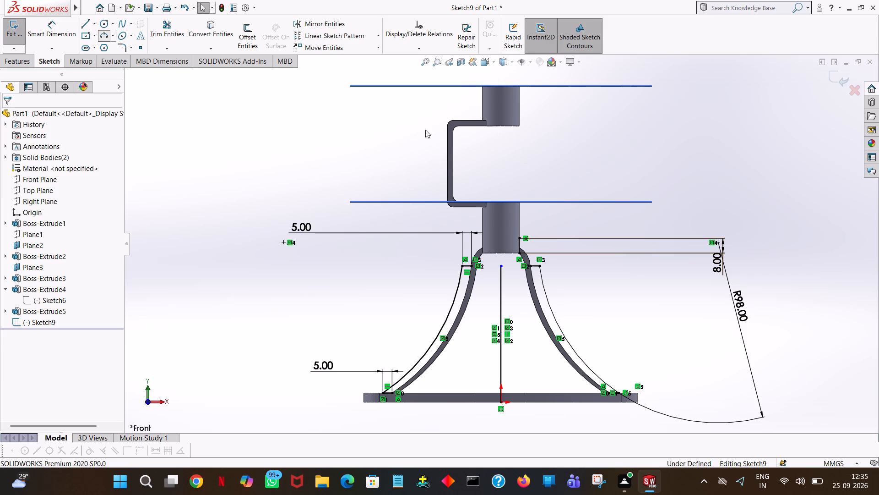
left_click(519, 238)
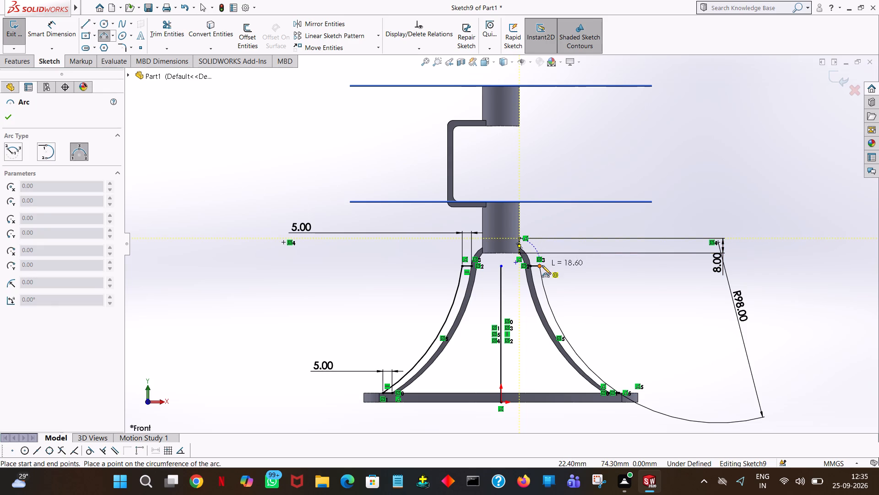
left_click(540, 266)
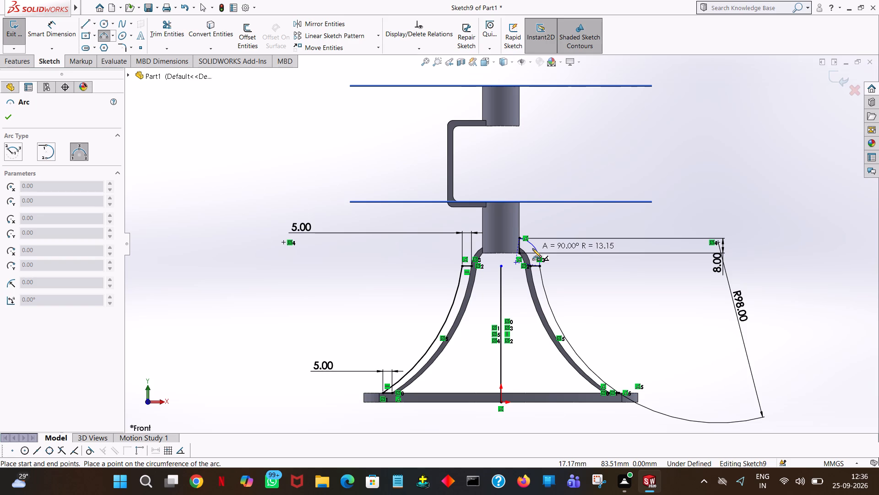
left_click(532, 248)
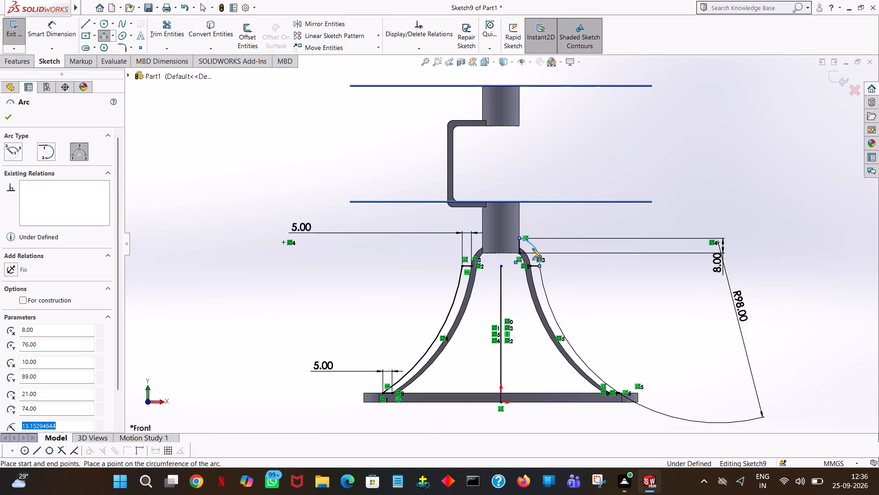
type("12")
key("Return")
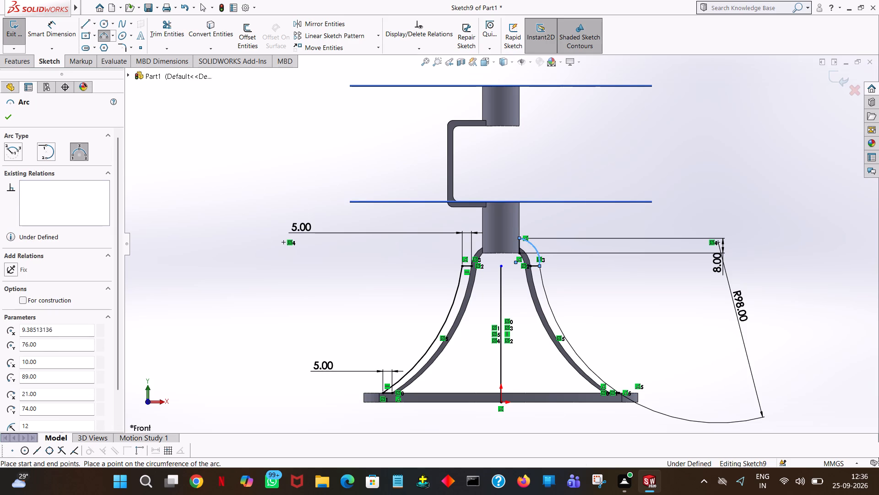
right_click(785, 154)
left_click(789, 163)
left_click(732, 163)
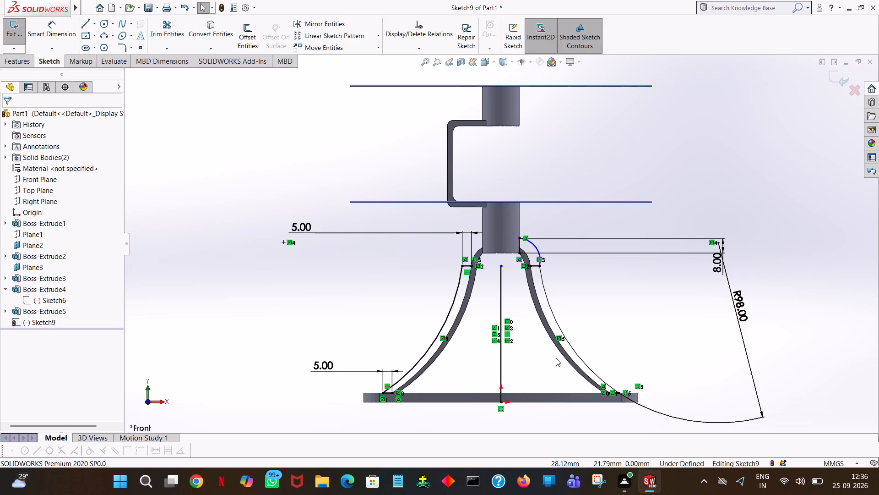
Trim away the short horizontal line at the right leg's upper end and the vertical centre line.
left_click(163, 23)
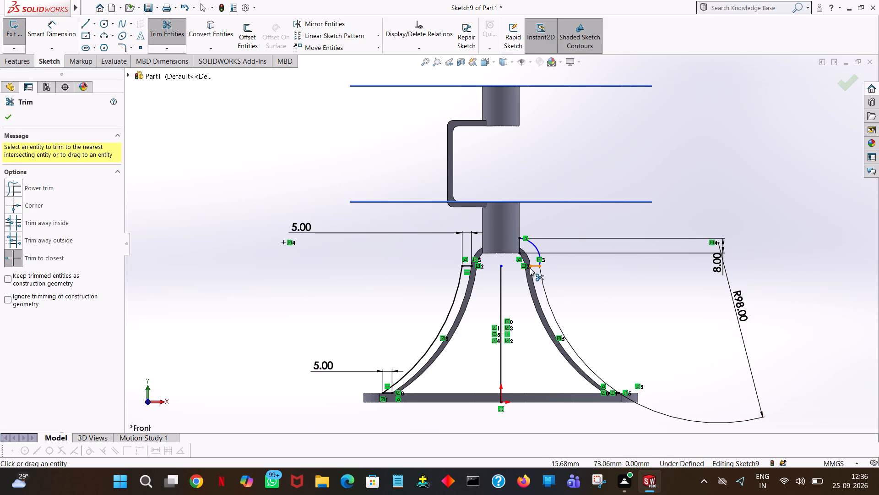
left_click(533, 265)
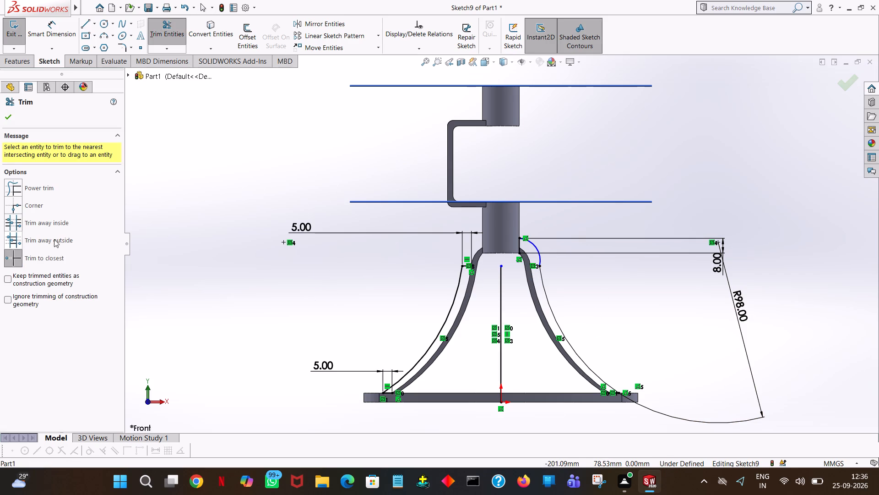
left_click(501, 300)
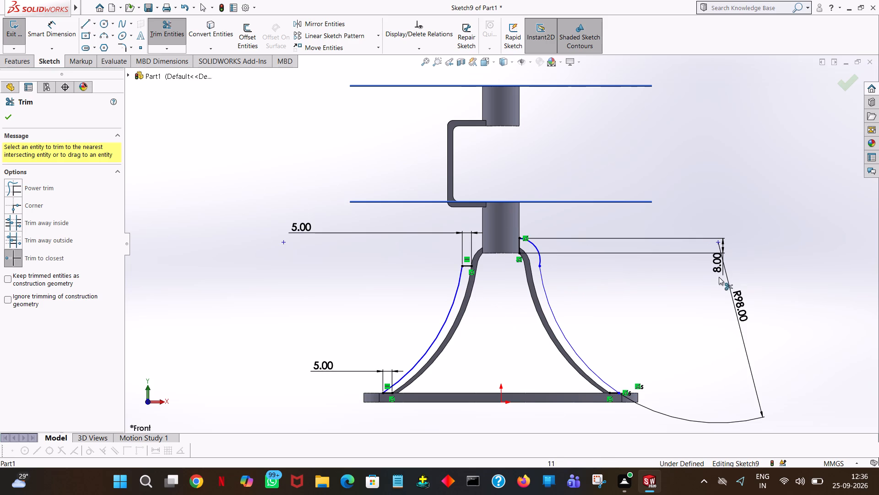
left_click(7, 121)
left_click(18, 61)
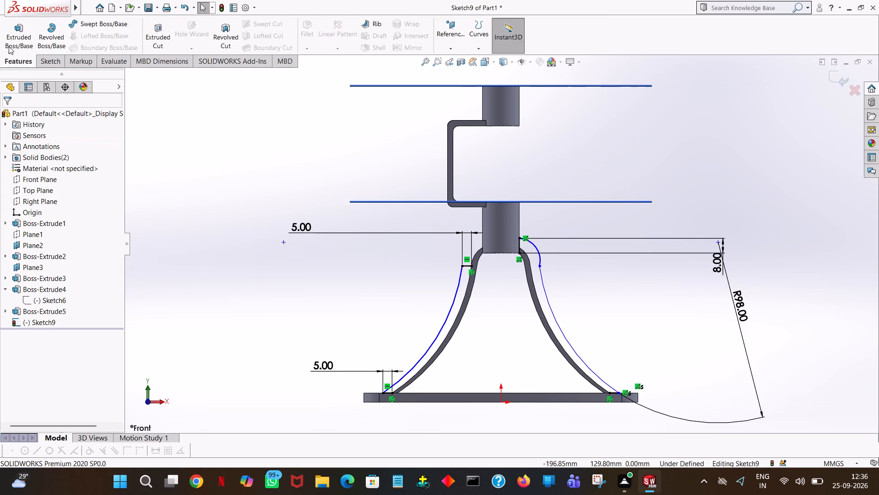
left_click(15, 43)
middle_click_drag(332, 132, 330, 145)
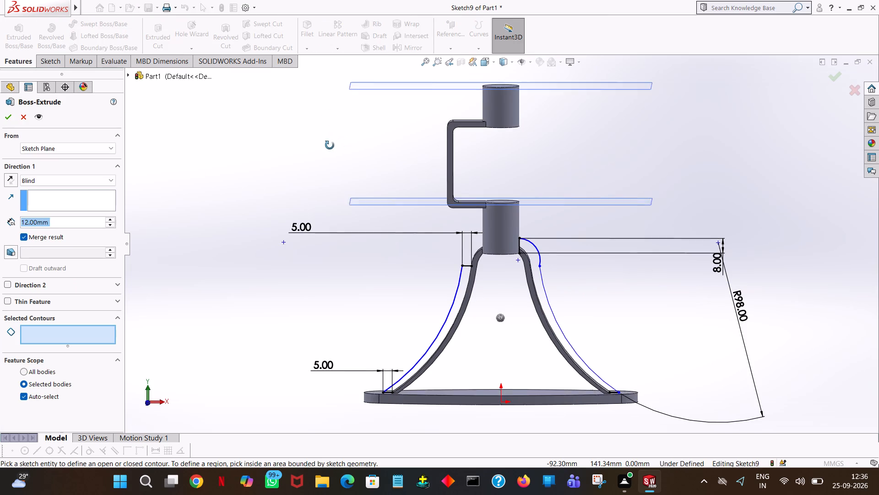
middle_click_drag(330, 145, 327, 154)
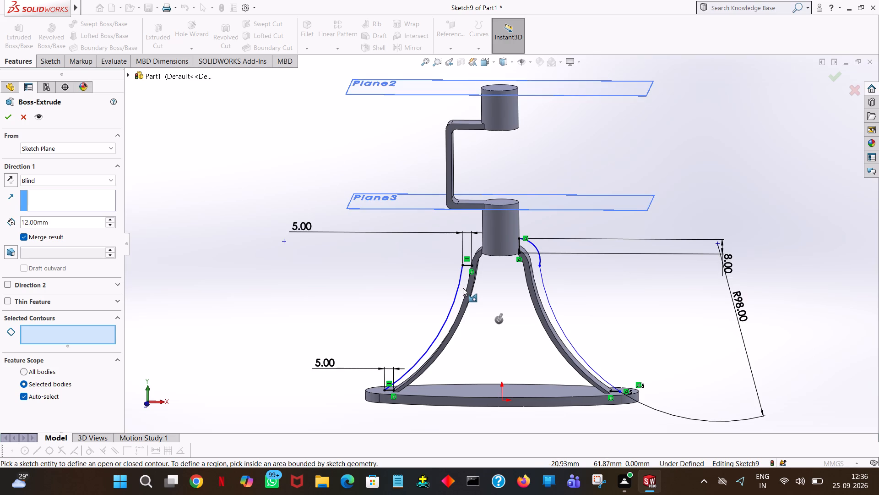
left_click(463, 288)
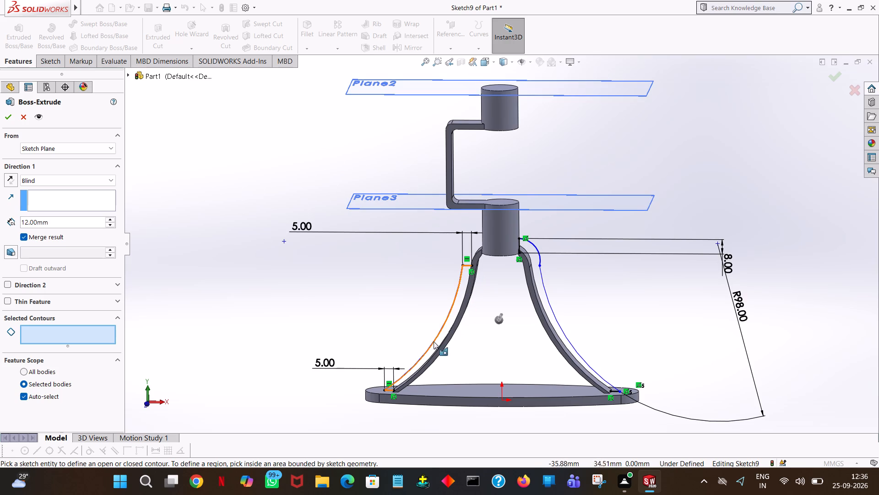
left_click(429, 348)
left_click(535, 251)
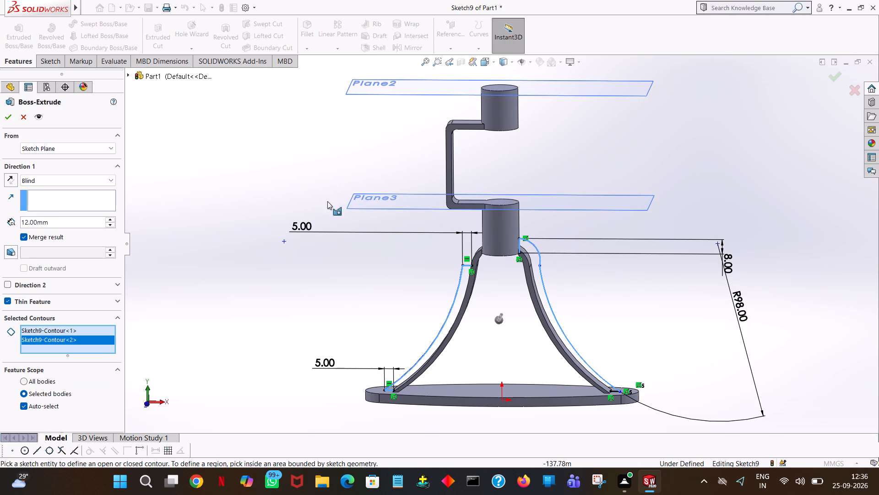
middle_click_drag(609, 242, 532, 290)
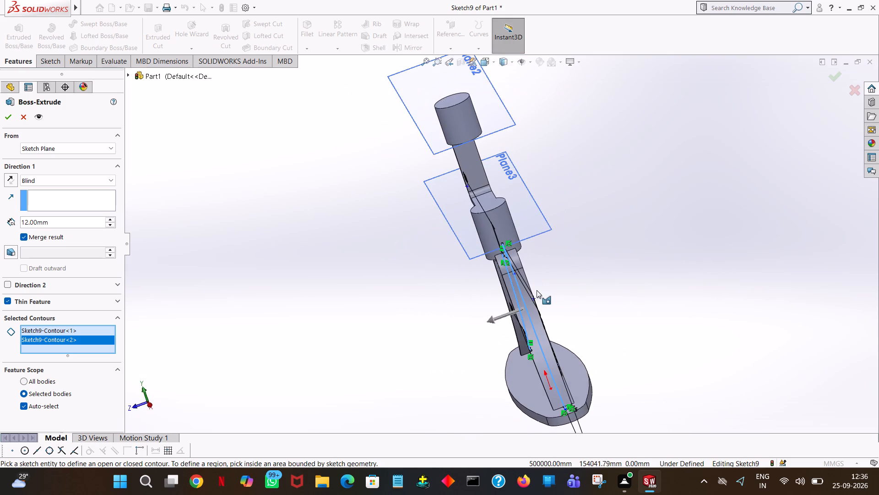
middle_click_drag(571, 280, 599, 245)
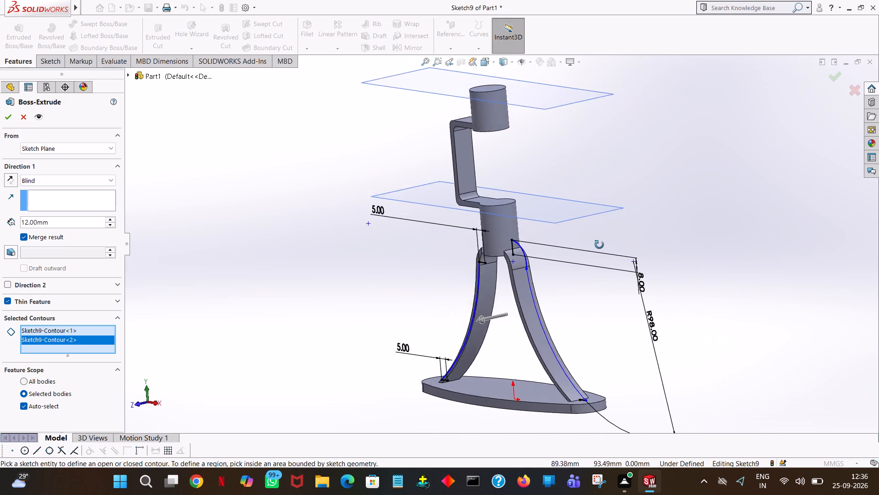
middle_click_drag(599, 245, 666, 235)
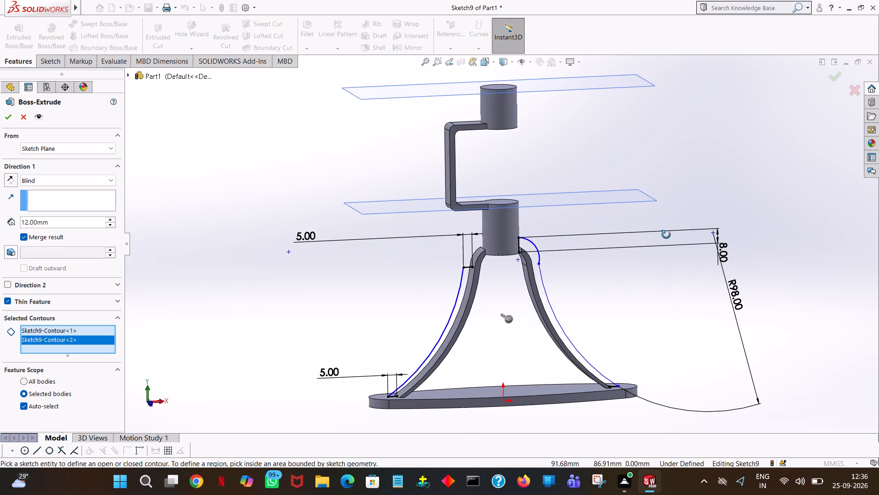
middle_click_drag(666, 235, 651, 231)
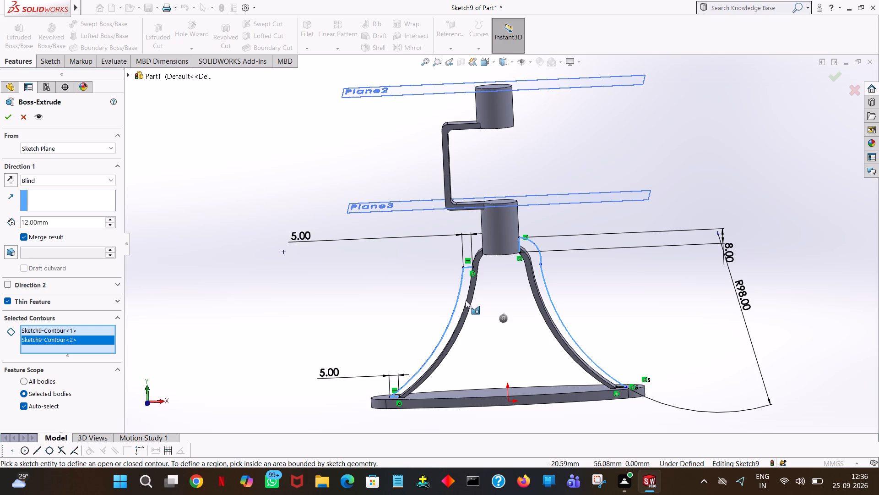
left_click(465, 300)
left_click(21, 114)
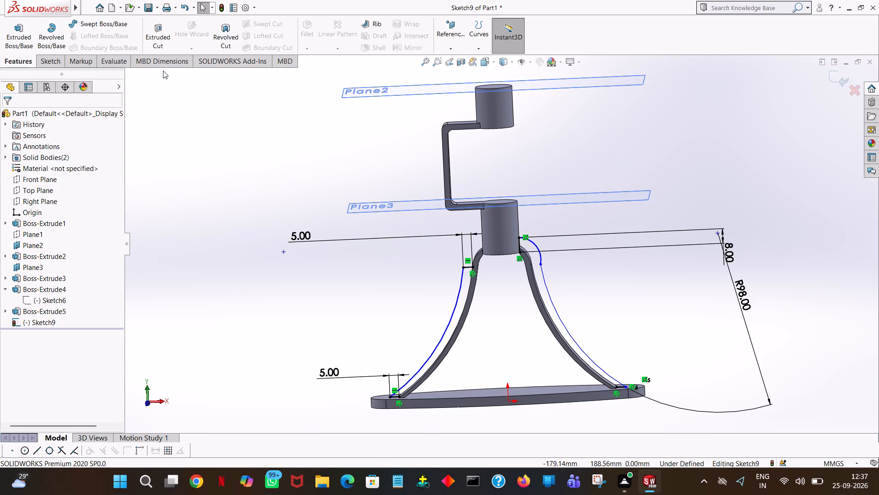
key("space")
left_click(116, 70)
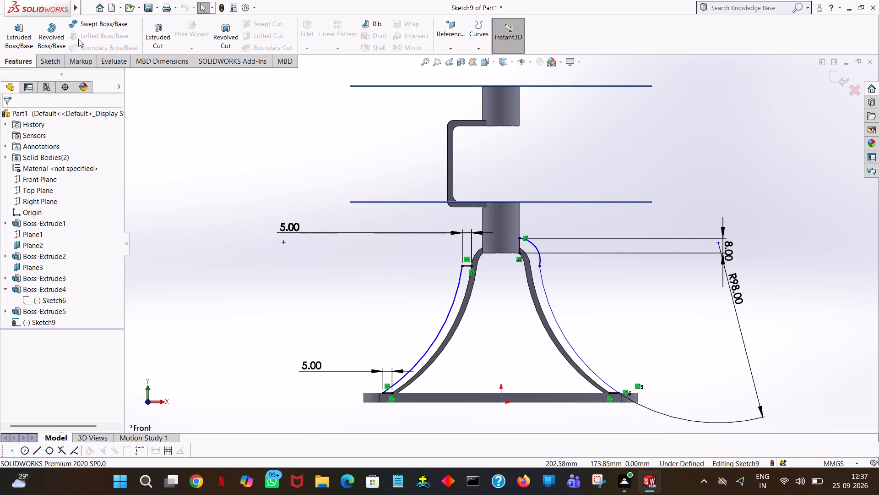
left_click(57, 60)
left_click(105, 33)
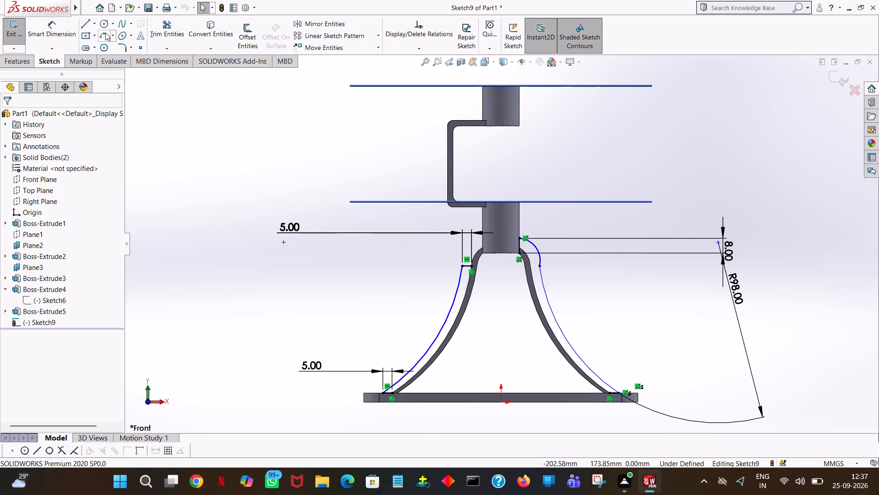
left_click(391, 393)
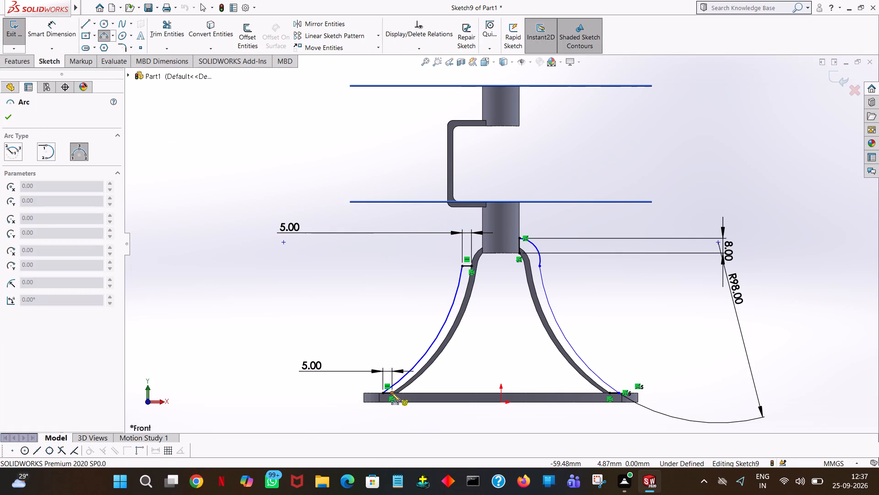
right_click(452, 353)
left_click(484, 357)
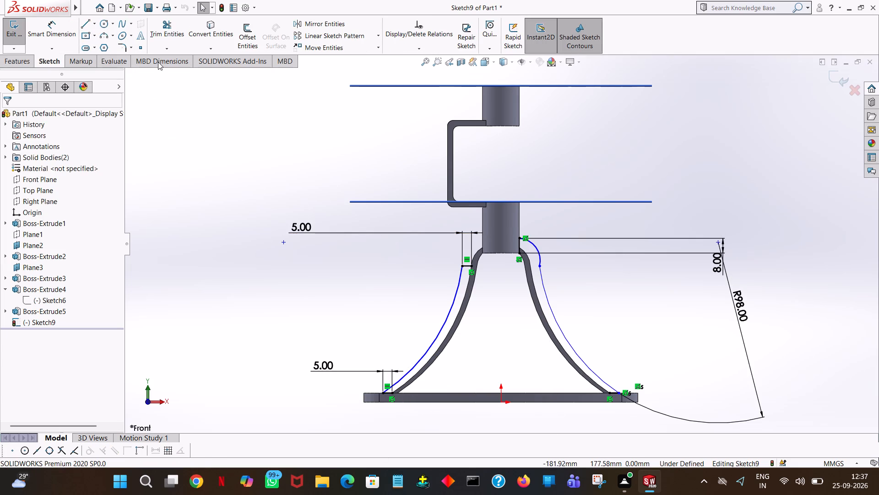
Sketch a three-point arc of radius 98 mm between the inner ends of the left leg profile's two 5 mm lines.
left_click(105, 36)
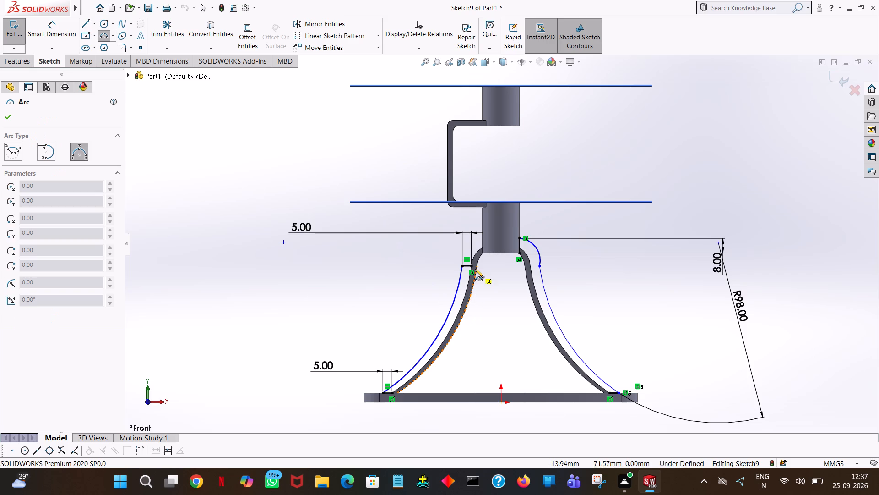
left_click(472, 267)
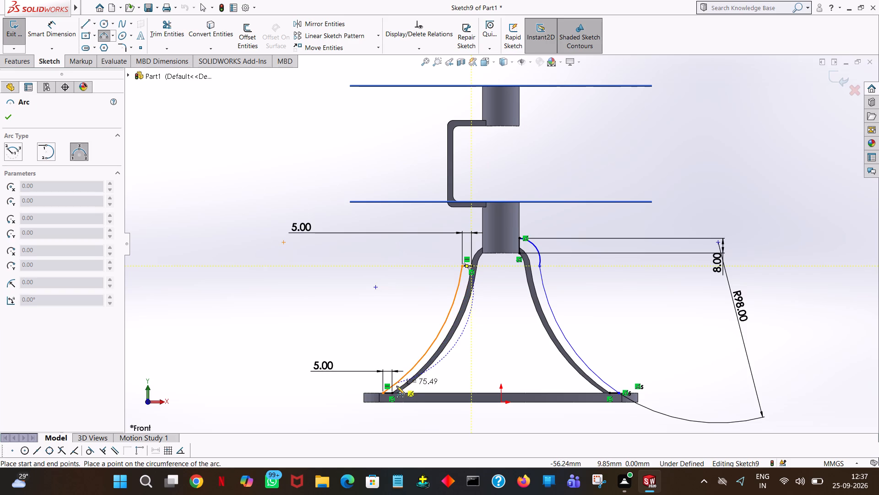
left_click(392, 392)
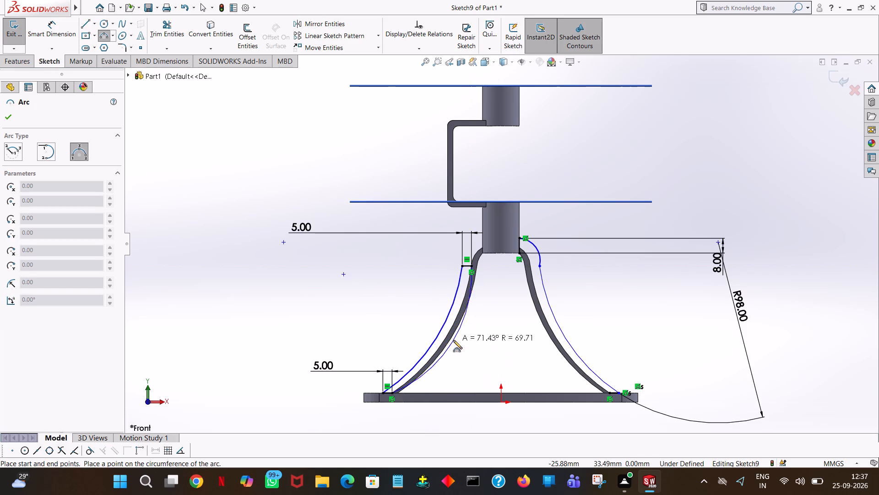
left_click(451, 330)
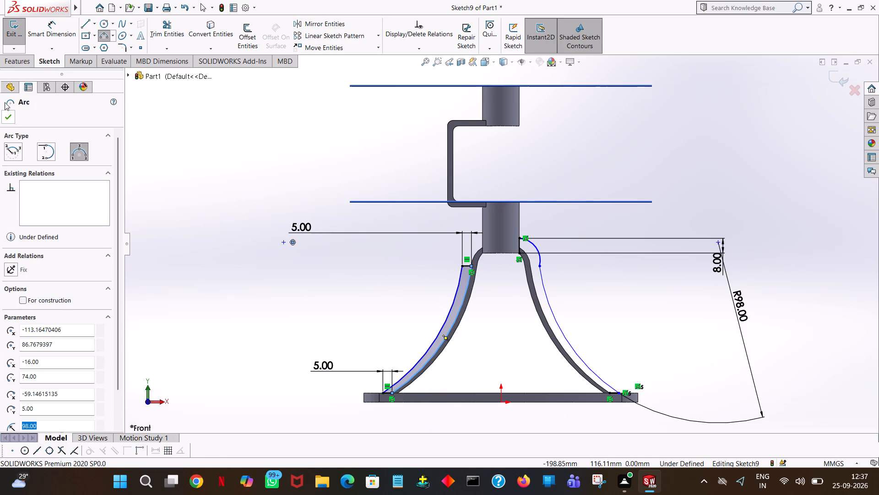
left_click(6, 116)
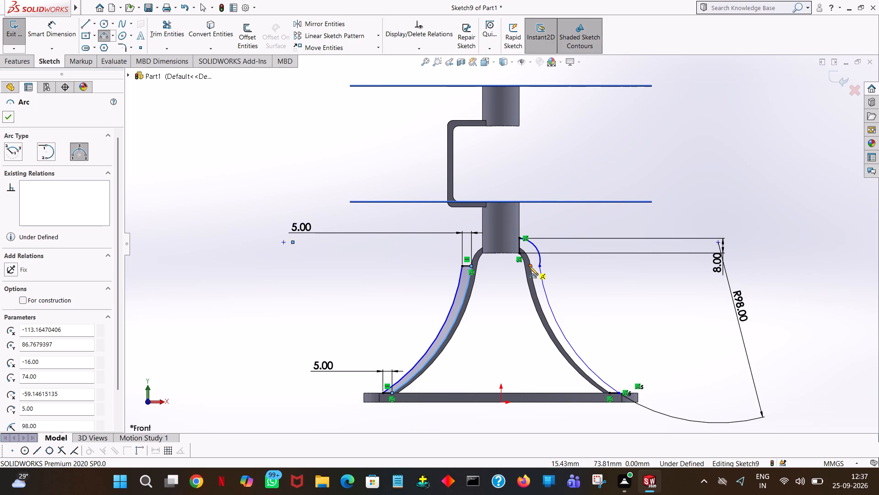
Sketch a three-point arc of radius about 27.5 mm from the right leg's upper outer-edge point to the midpoint of the 8 mm line.
left_click(530, 266)
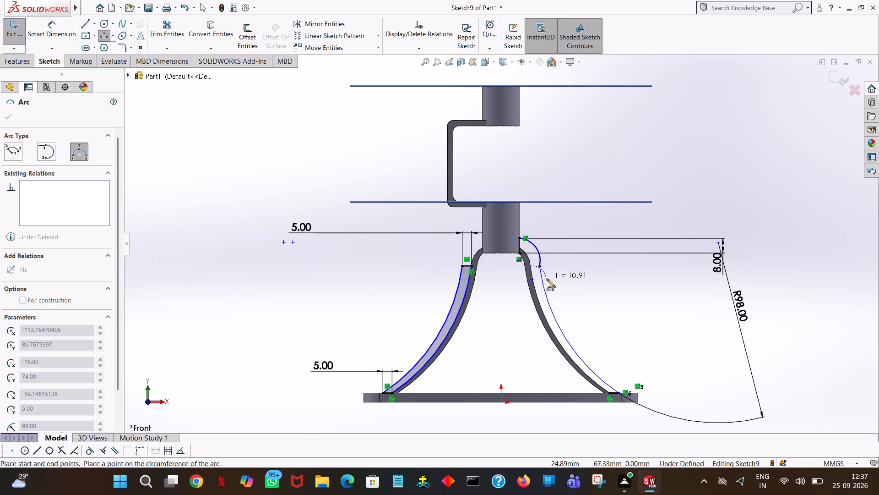
left_click(519, 247)
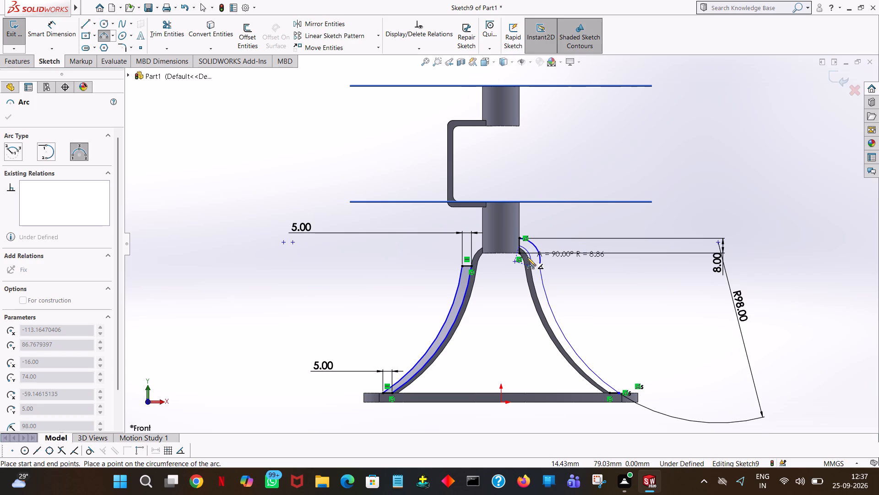
left_click(527, 257)
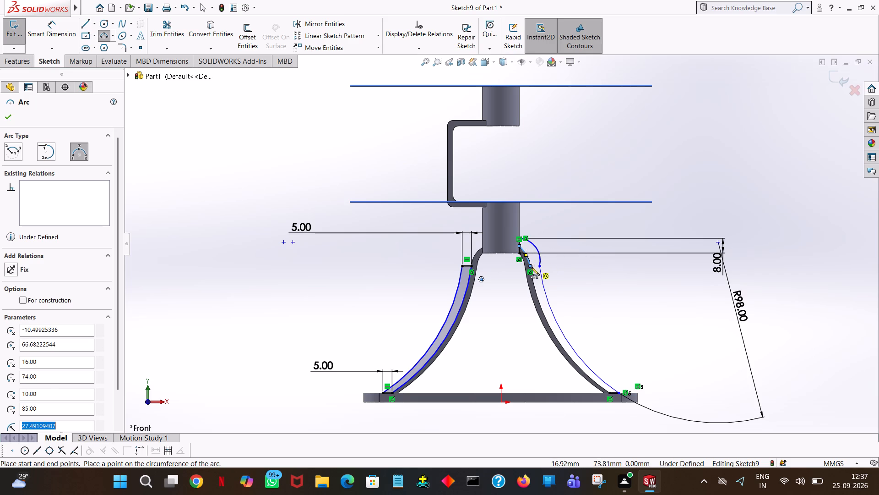
right_click(516, 277)
left_click(530, 283)
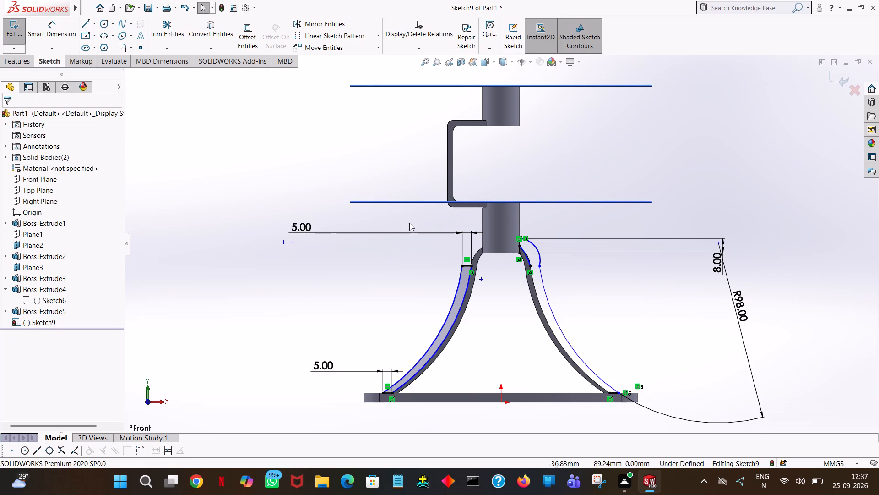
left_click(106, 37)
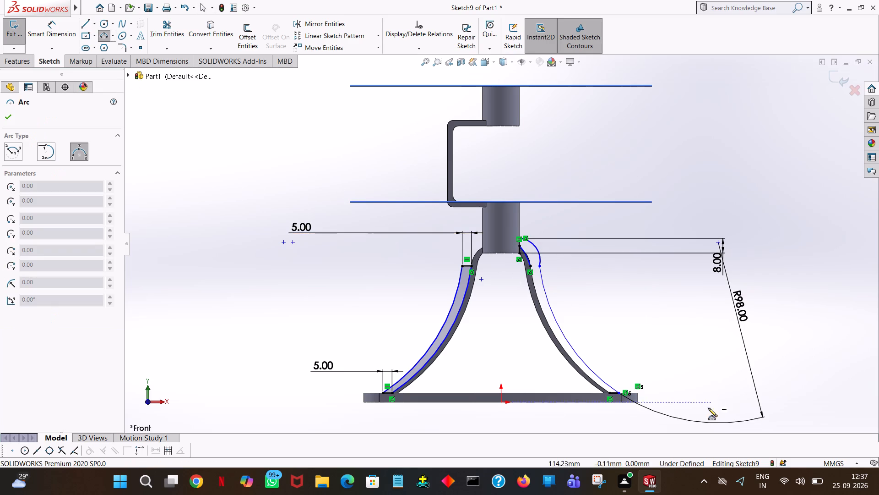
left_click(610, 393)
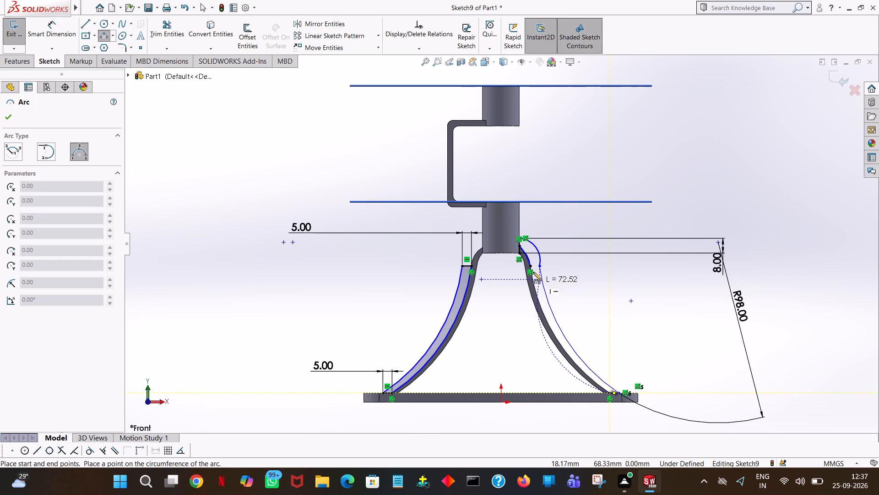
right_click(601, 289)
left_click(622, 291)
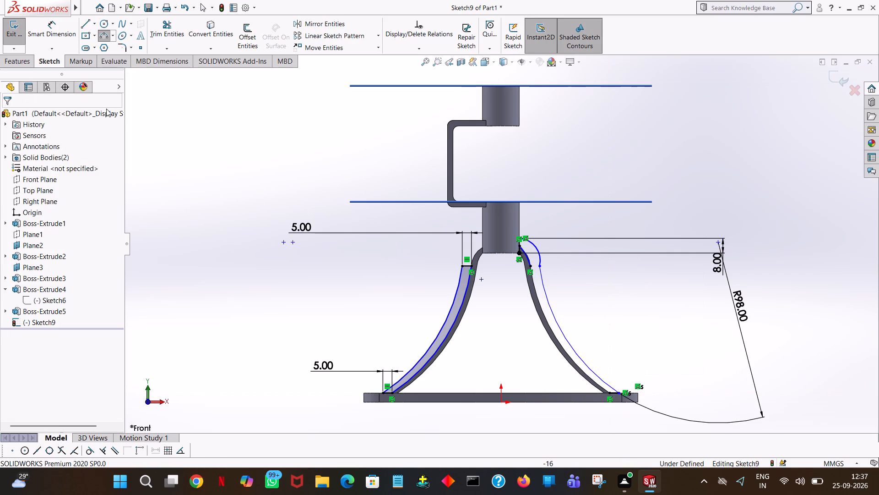
Sketch a three-point arc of radius 98 mm along the right leg's outer edge, from the small arc's lower end to the base plate.
left_click(100, 37)
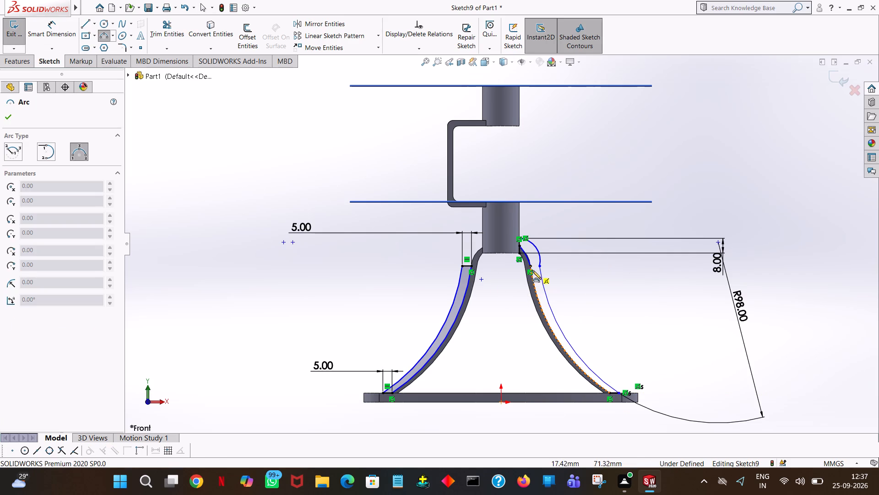
left_click(530, 265)
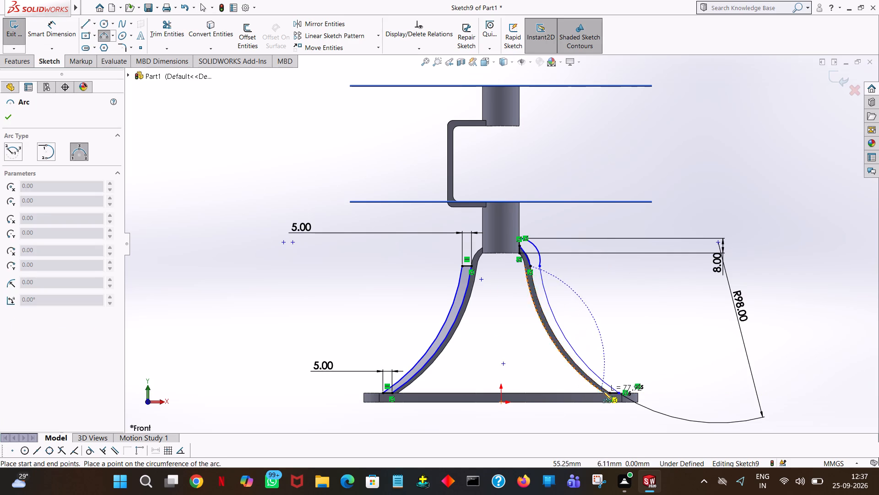
left_click(610, 393)
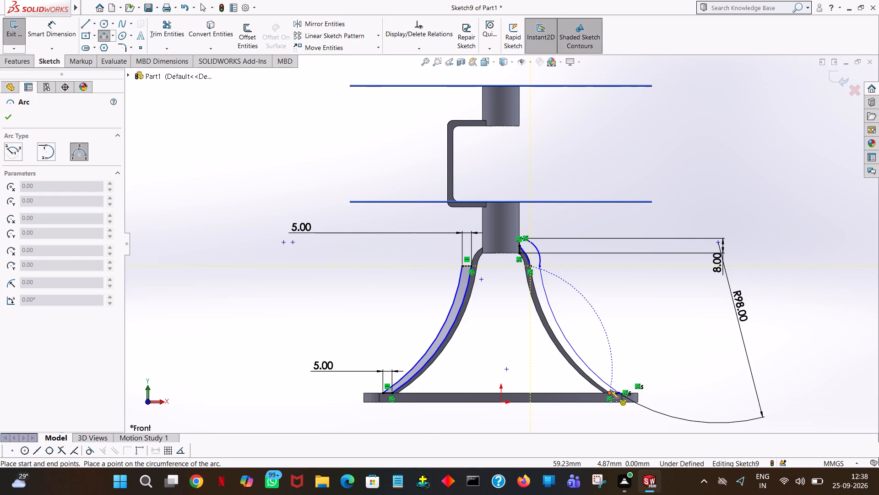
left_click(553, 335)
right_click(553, 335)
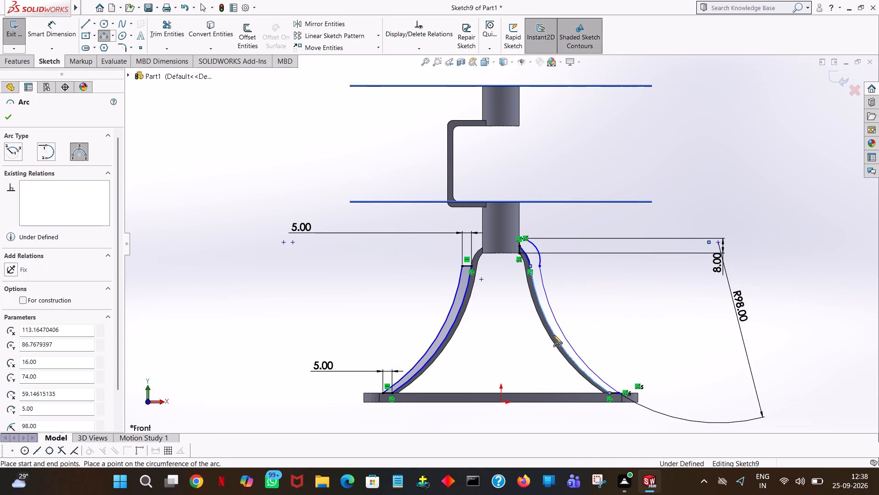
left_click(568, 340)
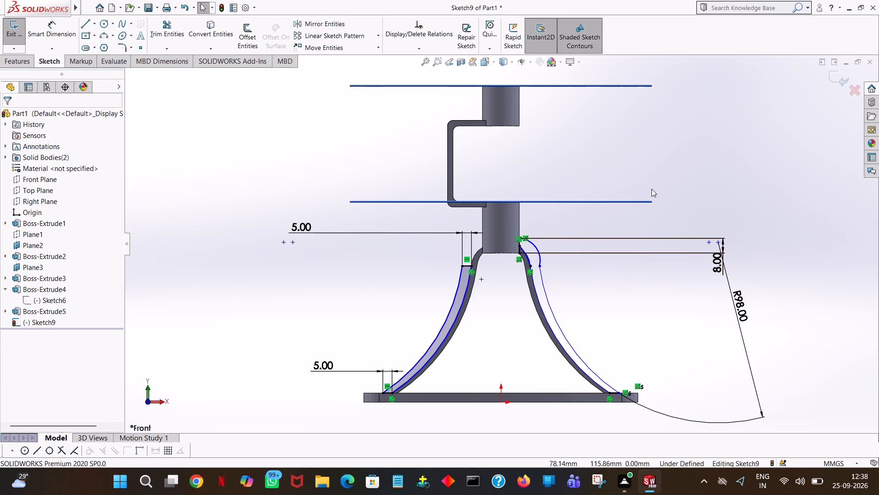
left_click(729, 195)
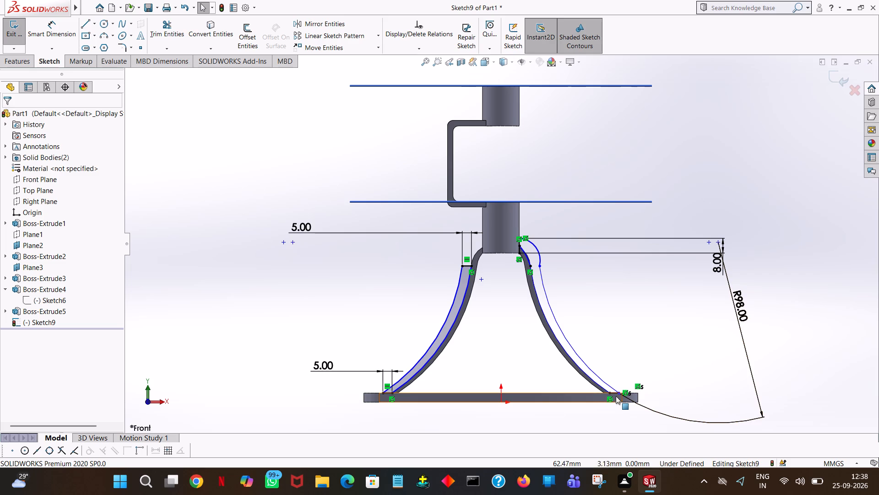
Boss-Extrude the left and right outer leg regions of Sketch9 by 8 mm using Mid Plane, with merged result.
left_click(4, 62)
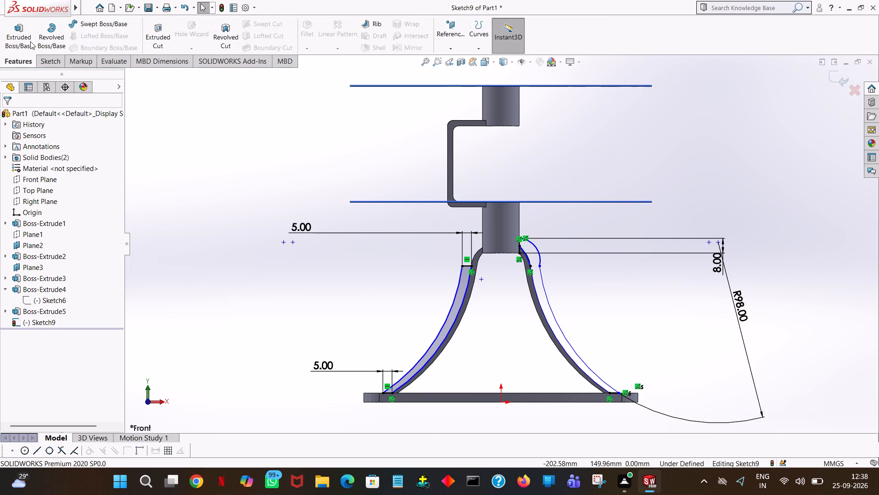
left_click(28, 40)
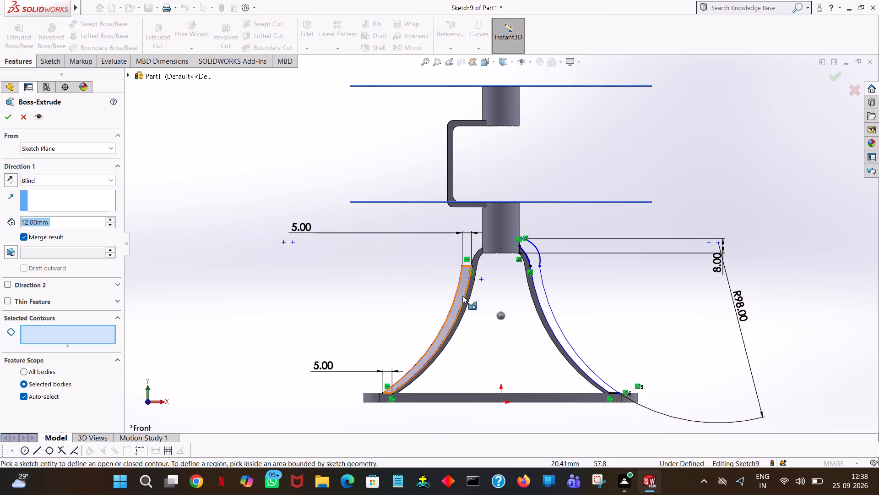
left_click(462, 296)
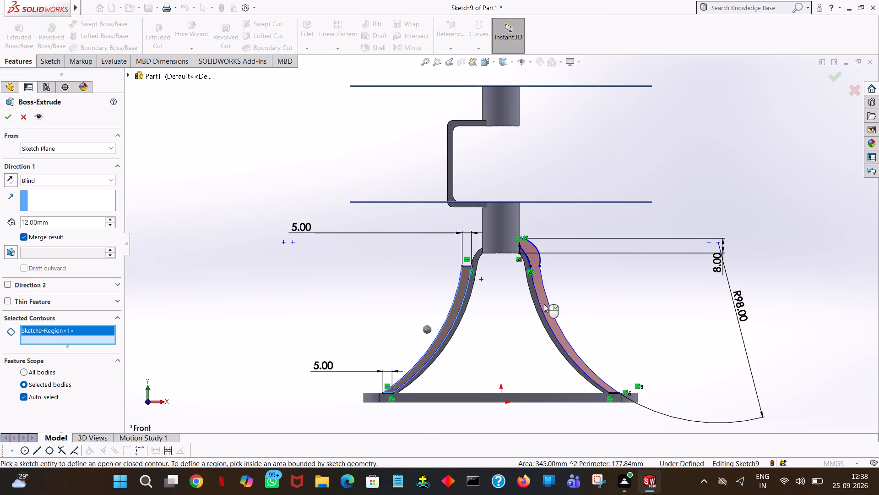
left_click(544, 304)
middle_click_drag(695, 312, 615, 335)
left_click(36, 176)
left_click(47, 241)
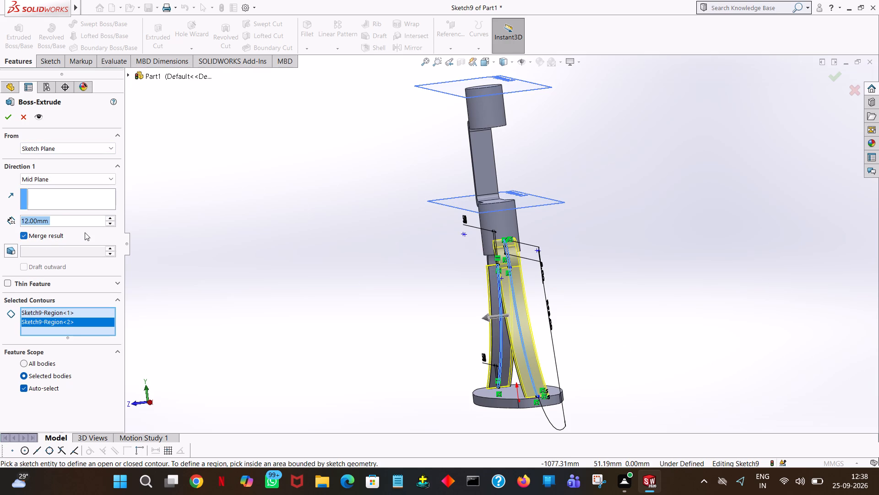
key("8")
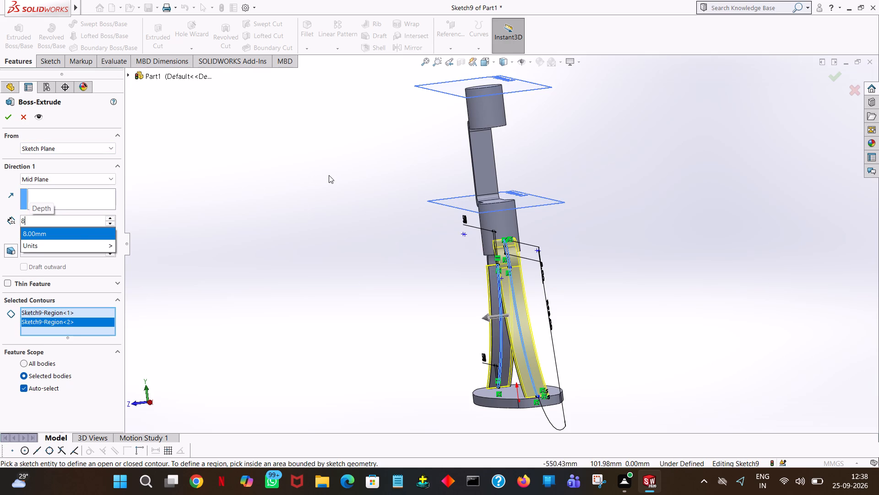
left_click(335, 175)
left_click(5, 120)
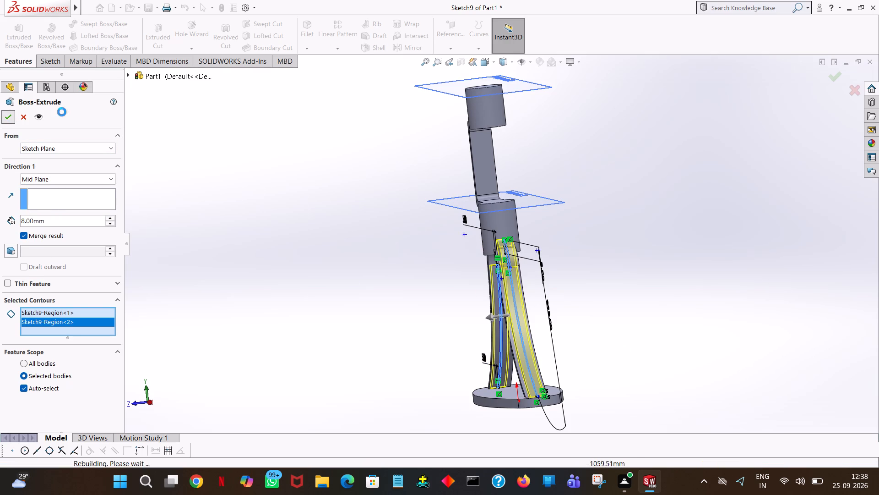
left_click(209, 133)
Examine the extruded outer leg ribs and their joins to the base and lower cylinder from several angles.
middle_click_drag(255, 151, 325, 154)
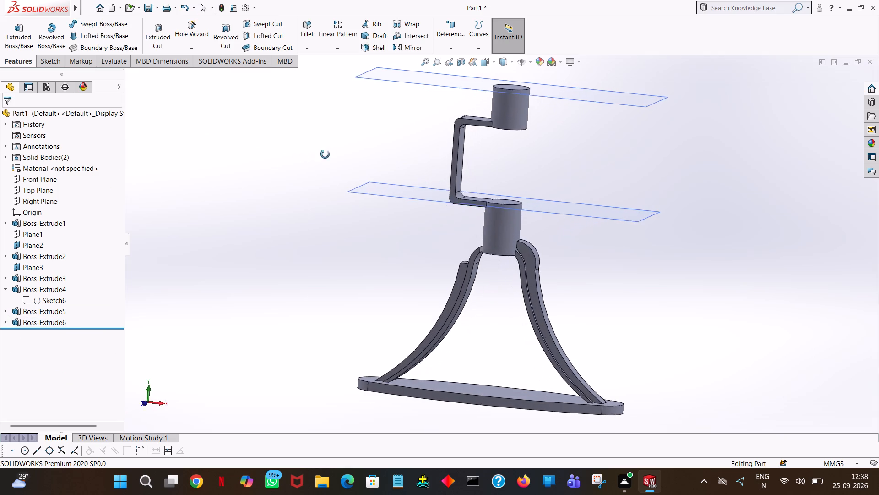
middle_click_drag(325, 154, 327, 143)
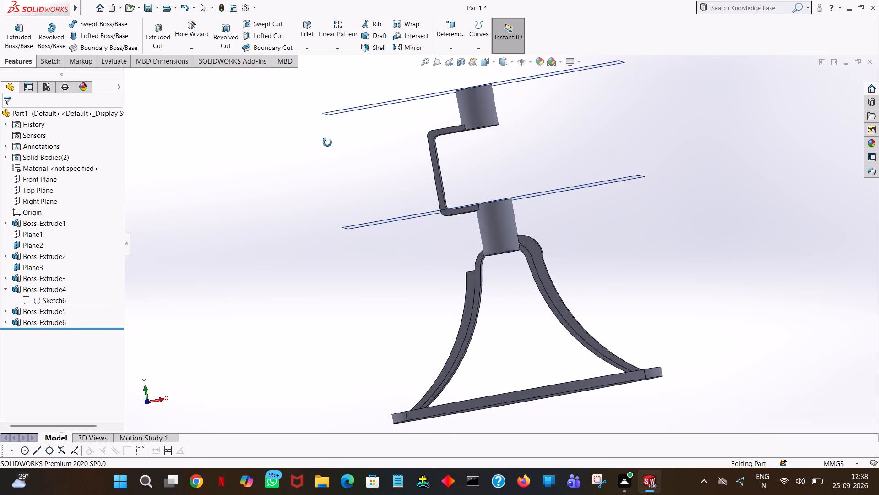
middle_click_drag(327, 143, 359, 187)
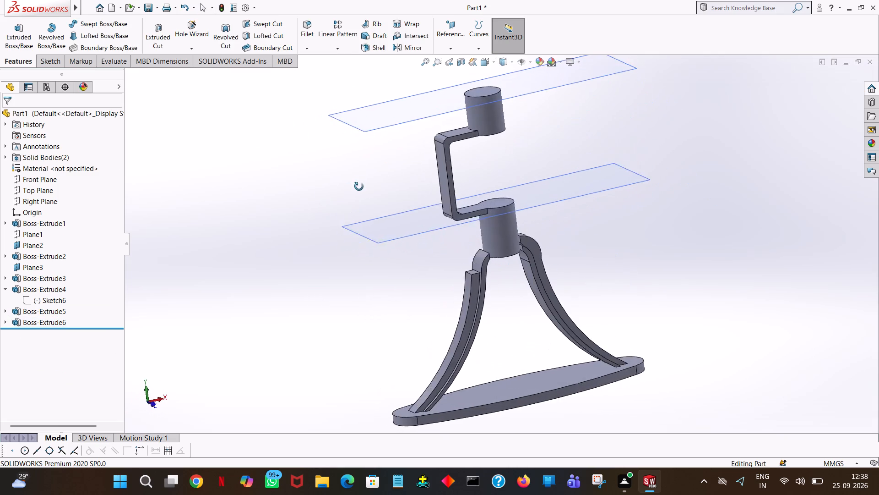
middle_click_drag(359, 187, 332, 154)
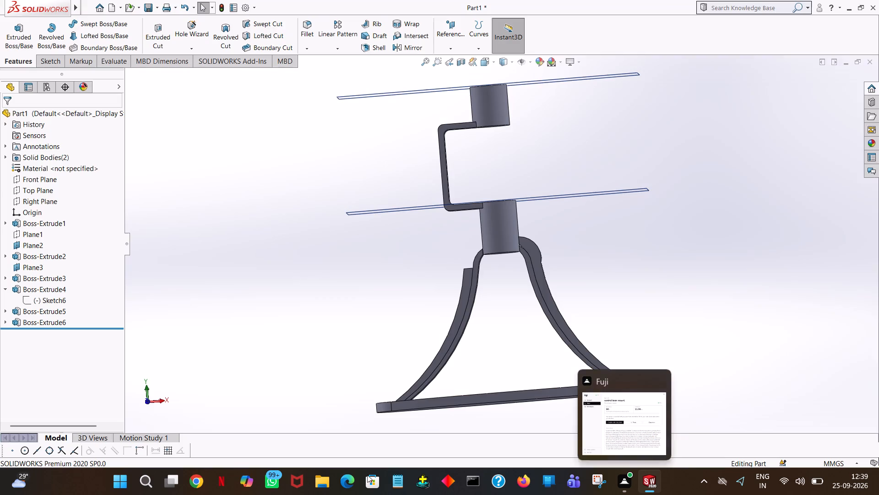
middle_click_drag(635, 266, 605, 272)
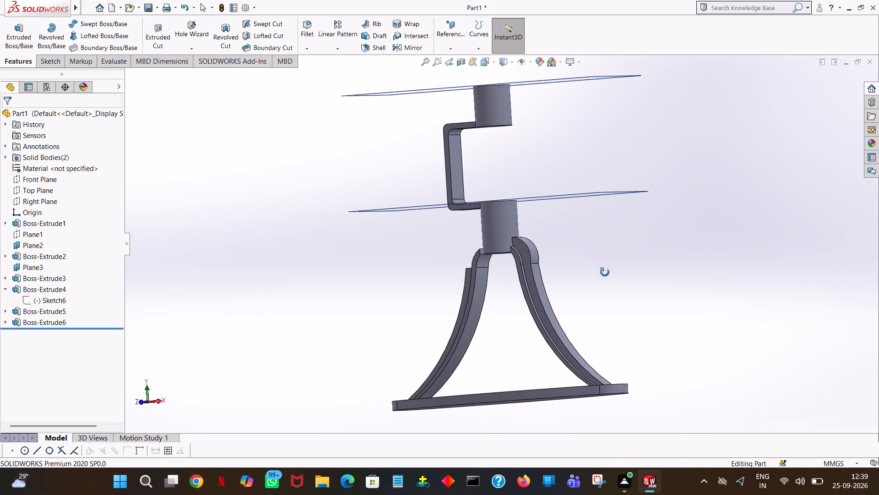
middle_click_drag(605, 272, 606, 273)
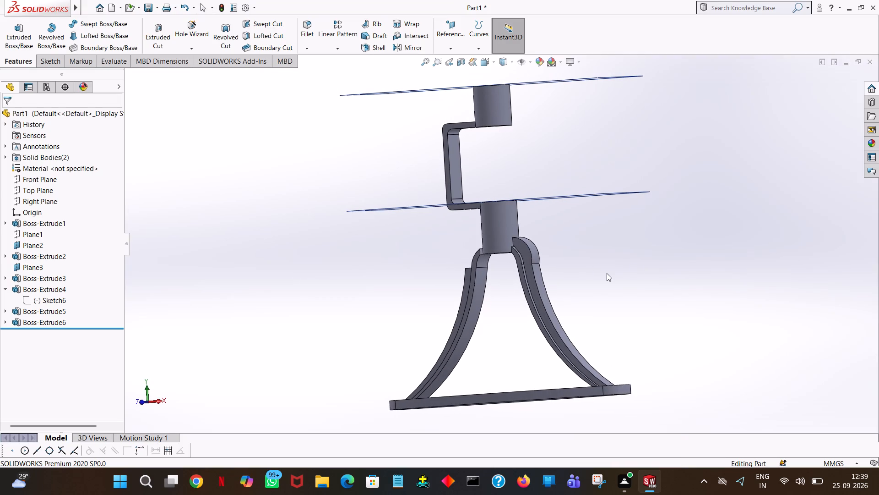
middle_click_drag(607, 273, 637, 304)
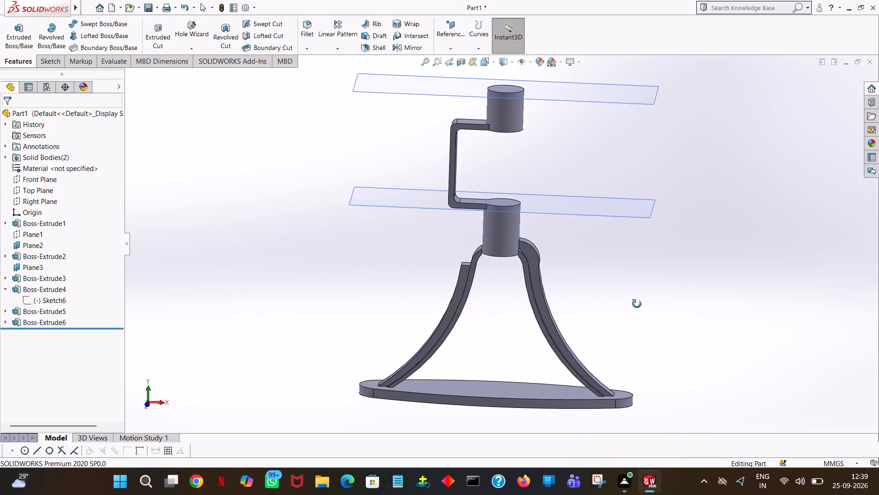
middle_click_drag(637, 304, 637, 304)
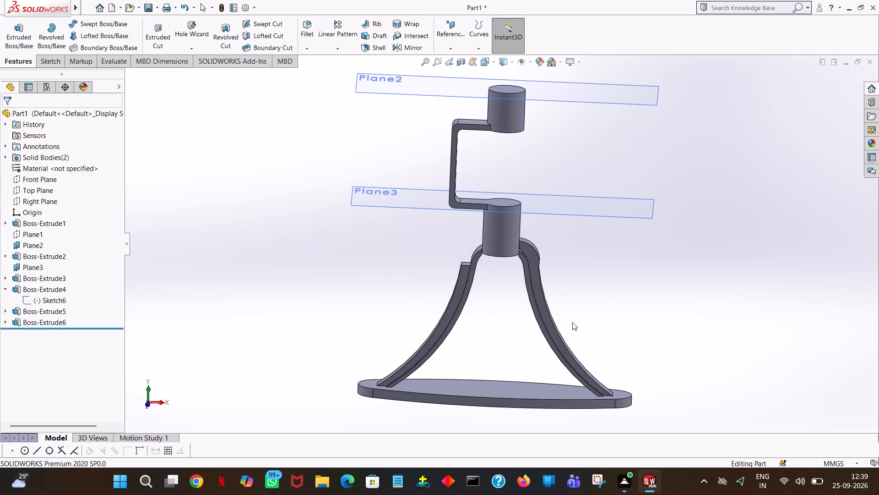
Open a new sketch on Plane1 and view it from the front.
left_click(34, 235)
left_click(38, 224)
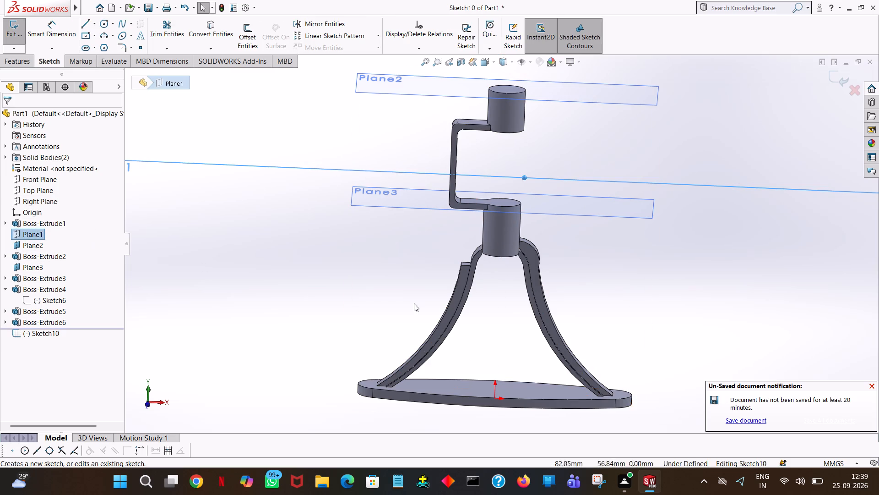
left_click(496, 64)
left_click(539, 116)
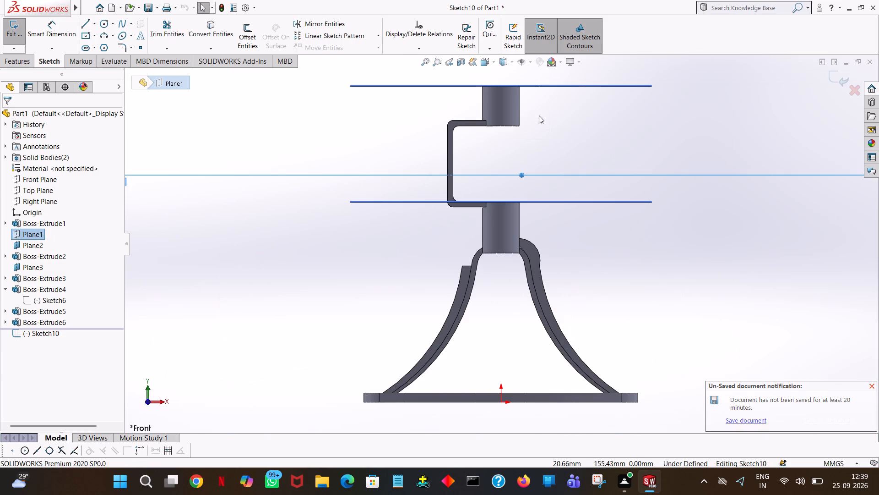
left_click(244, 124)
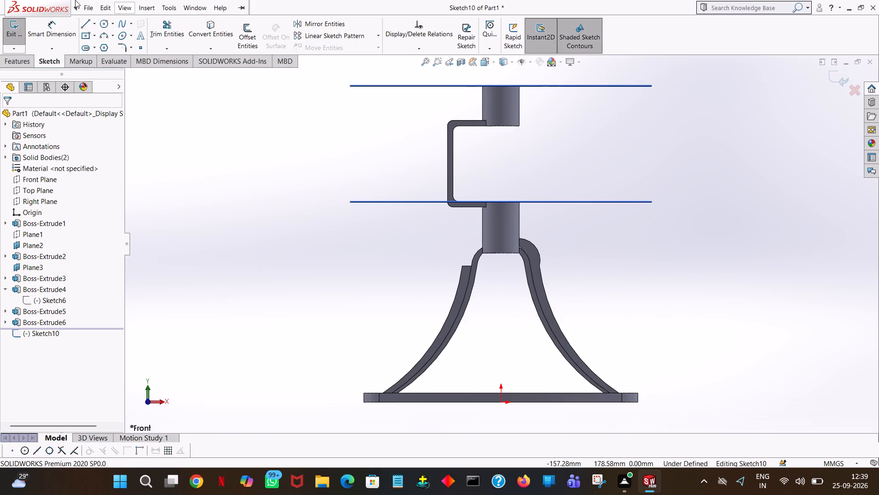
left_click(293, 107)
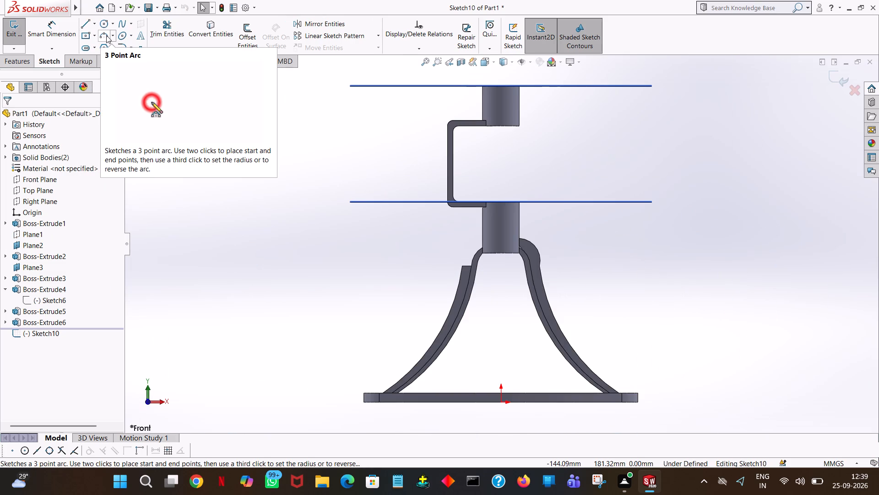
Sketch a 16 mm horizontal line running outward from the inner upper corner of the C-shaped bracket.
left_click(86, 20)
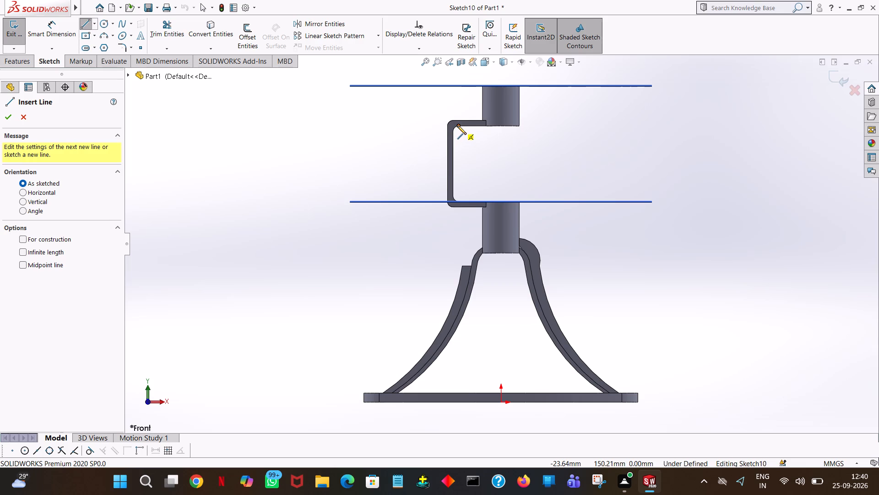
left_click(457, 126)
left_click(429, 125)
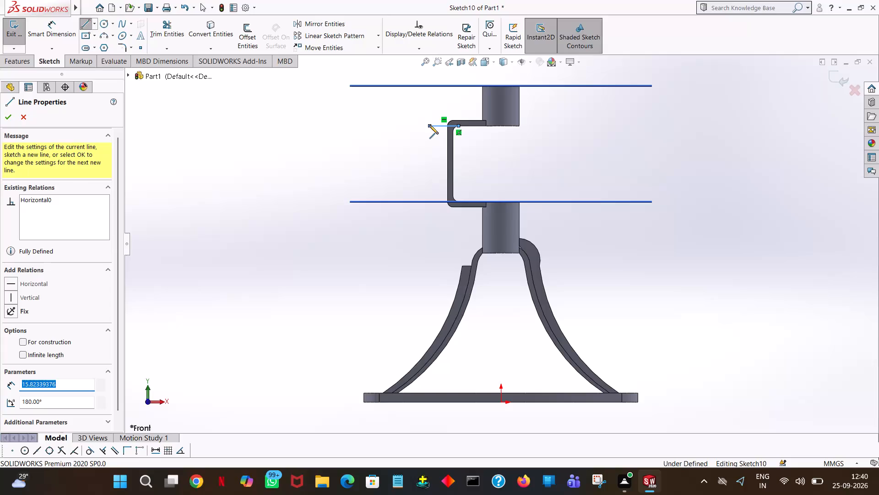
type("16")
key("Return")
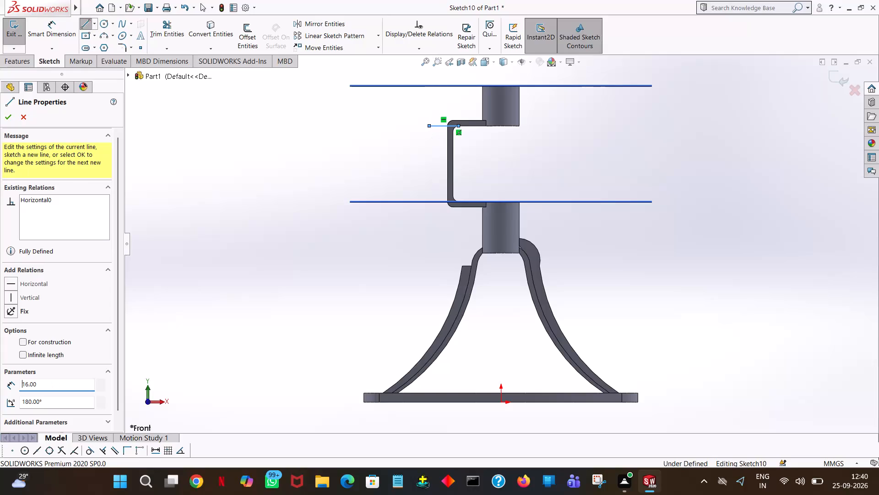
Sketch a 44 mm vertical line downward from the outer end of the 16 mm line.
left_click(429, 177)
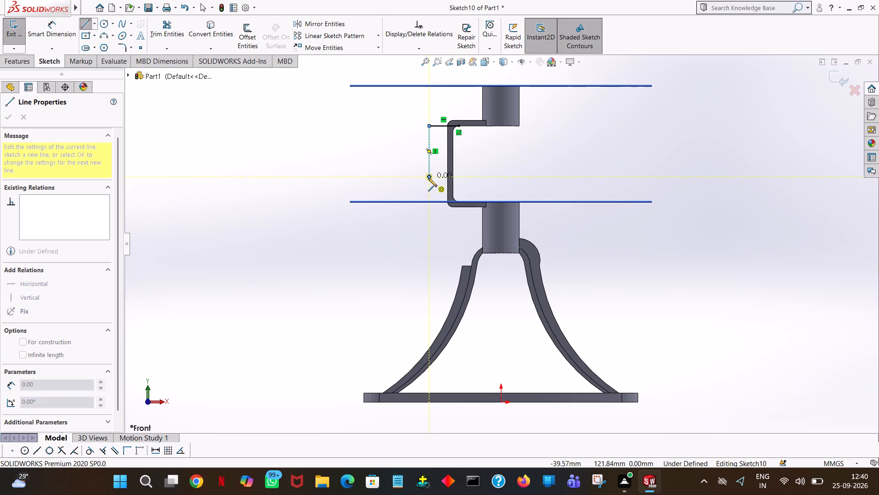
right_click(429, 178)
left_click(441, 181)
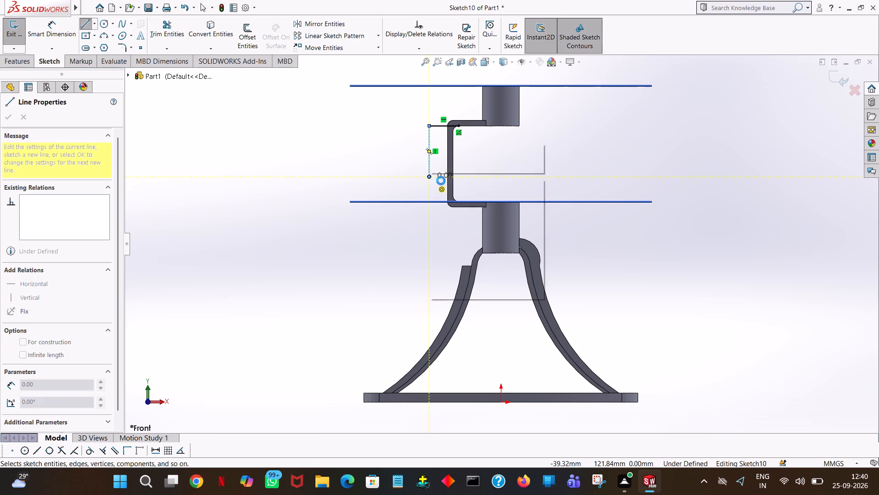
left_click(428, 165)
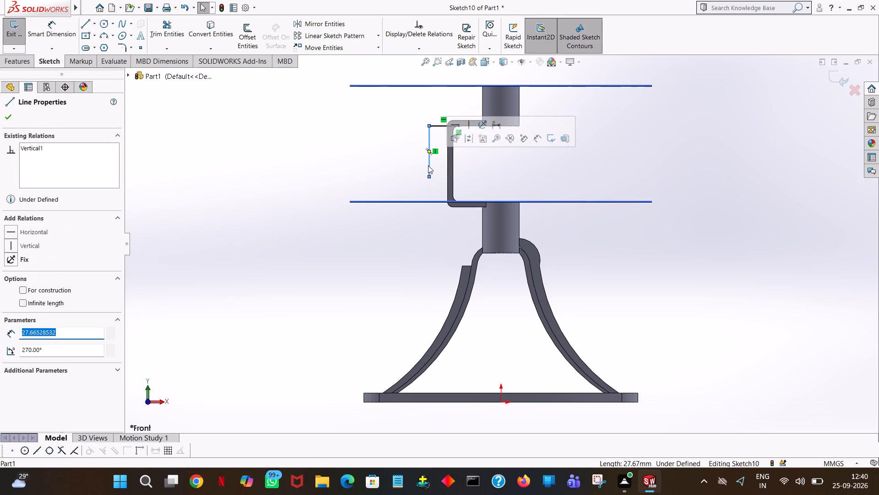
type("44")
key("Return")
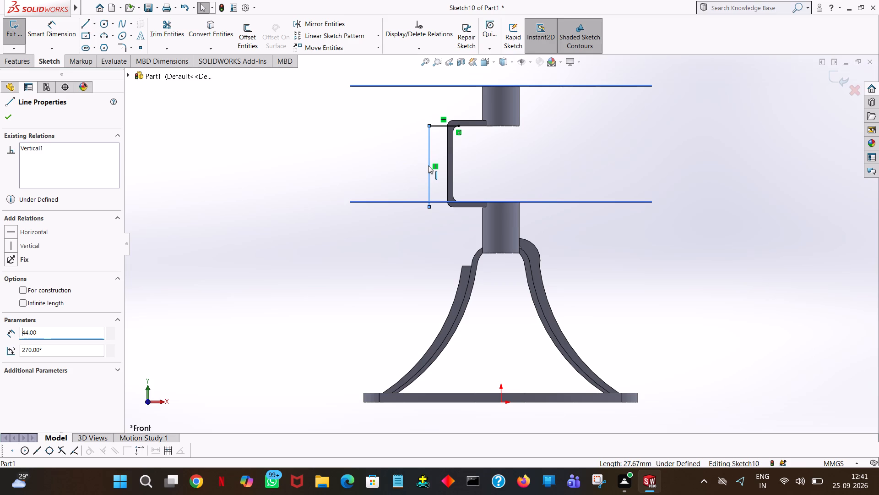
Dimension the vertical line's length and its horizontal distance from the origin.
left_click(106, 34)
left_click(53, 33)
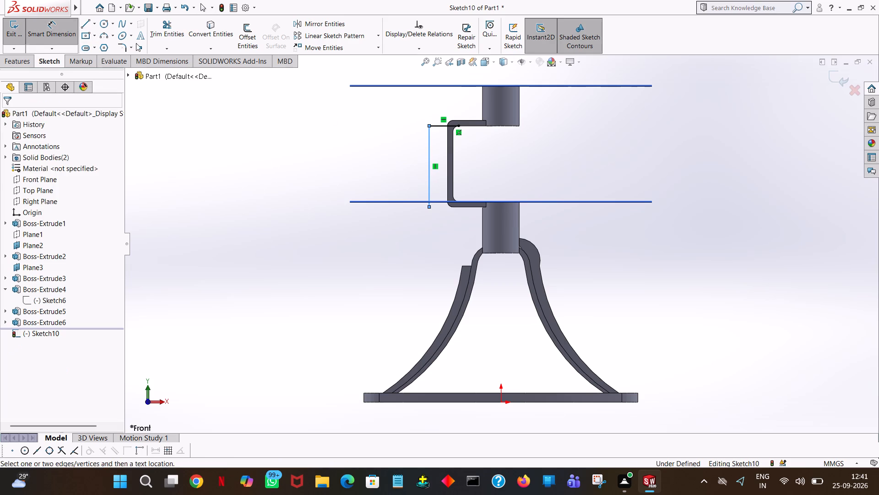
left_click(428, 167)
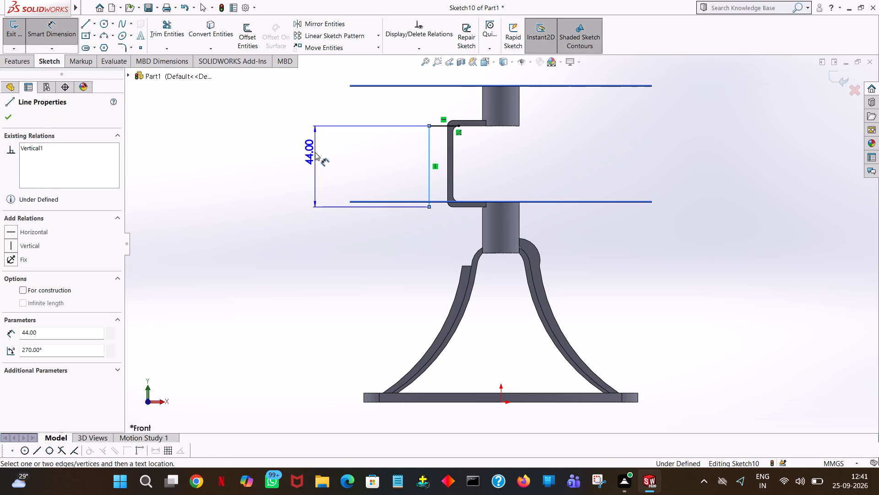
left_click(315, 152)
left_click(274, 138)
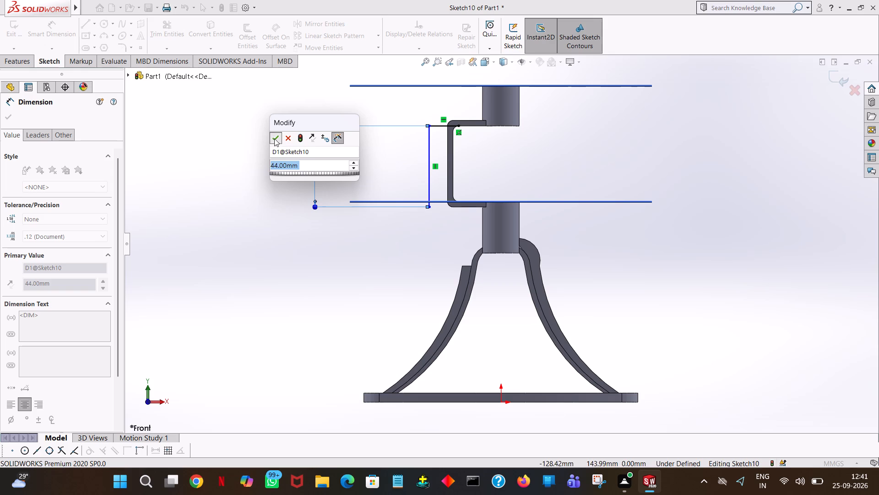
left_click(372, 110)
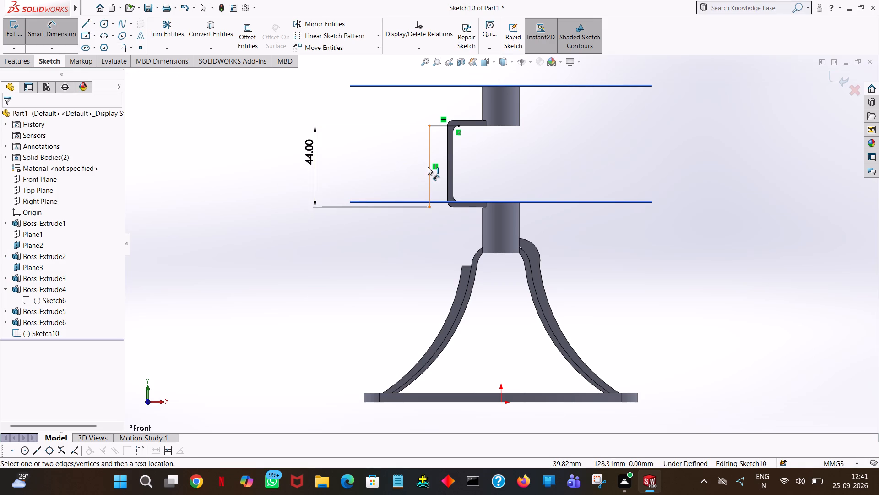
left_click(428, 167)
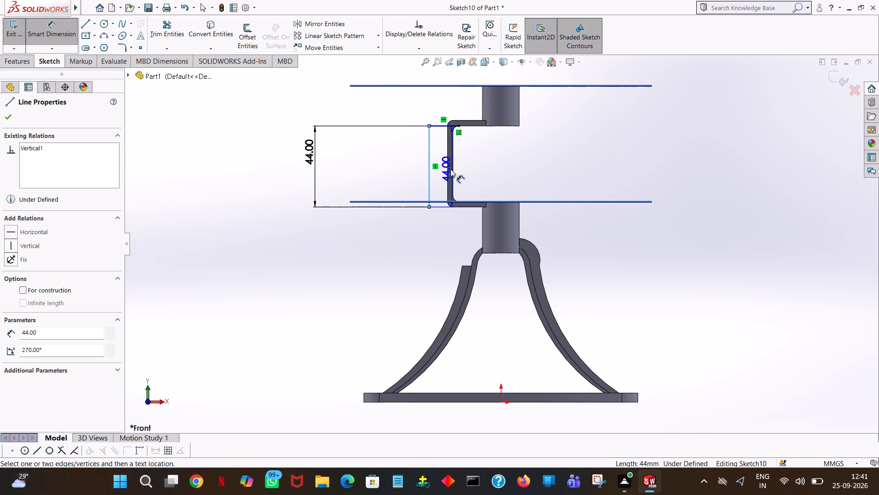
left_click(501, 403)
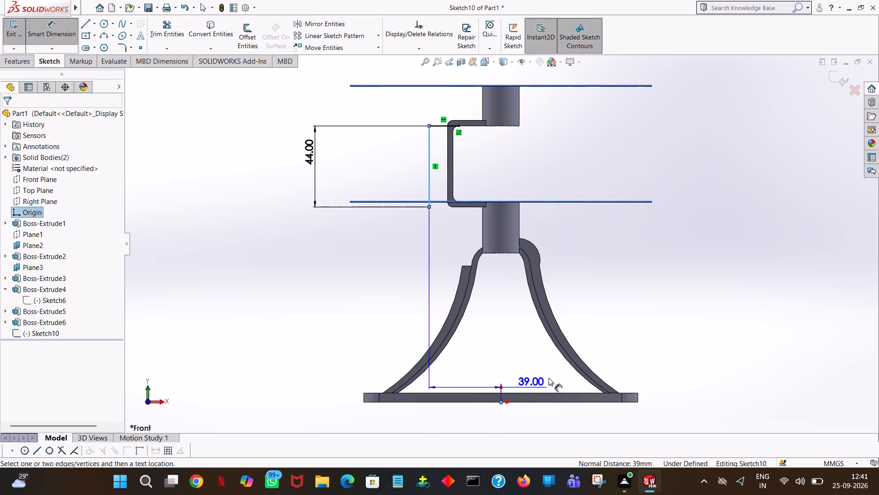
left_click(792, 273)
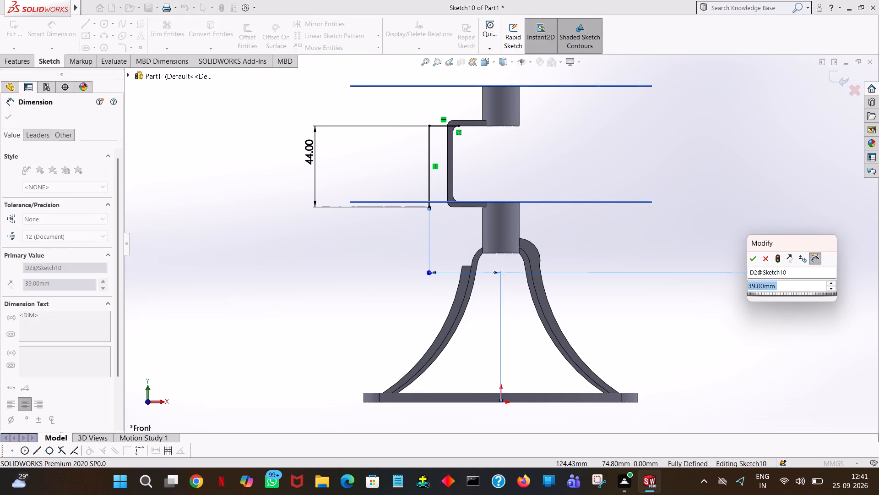
left_click(749, 259)
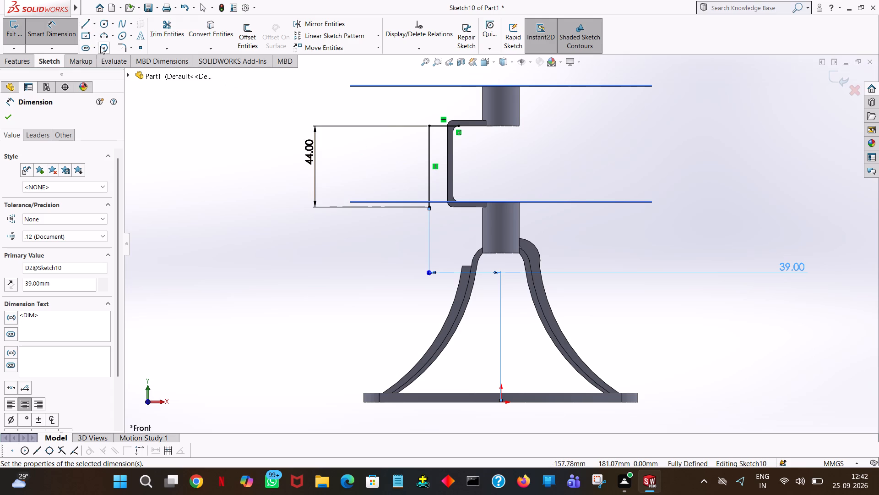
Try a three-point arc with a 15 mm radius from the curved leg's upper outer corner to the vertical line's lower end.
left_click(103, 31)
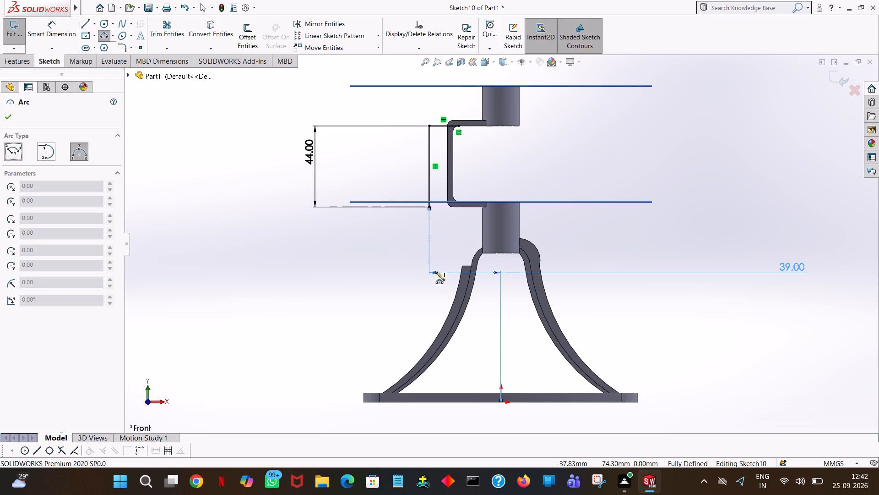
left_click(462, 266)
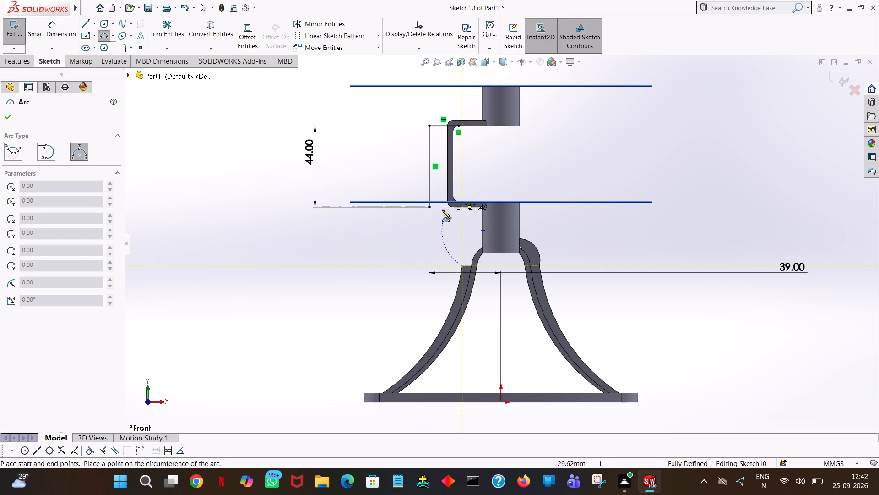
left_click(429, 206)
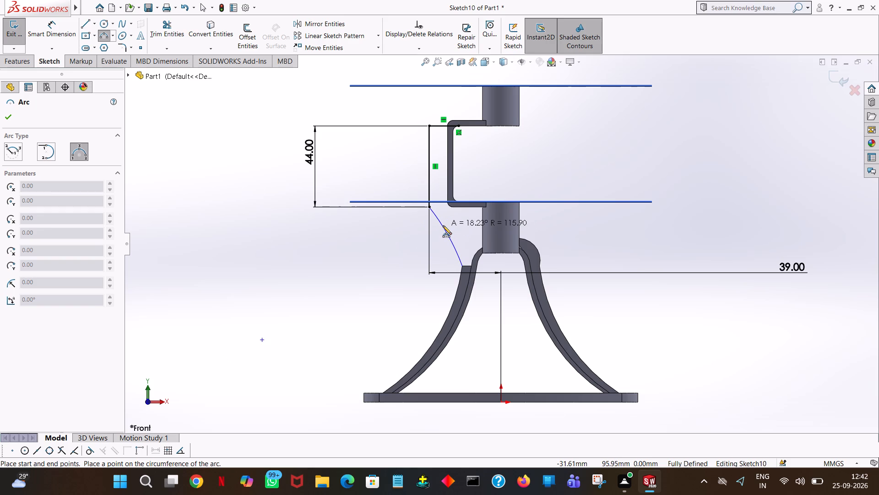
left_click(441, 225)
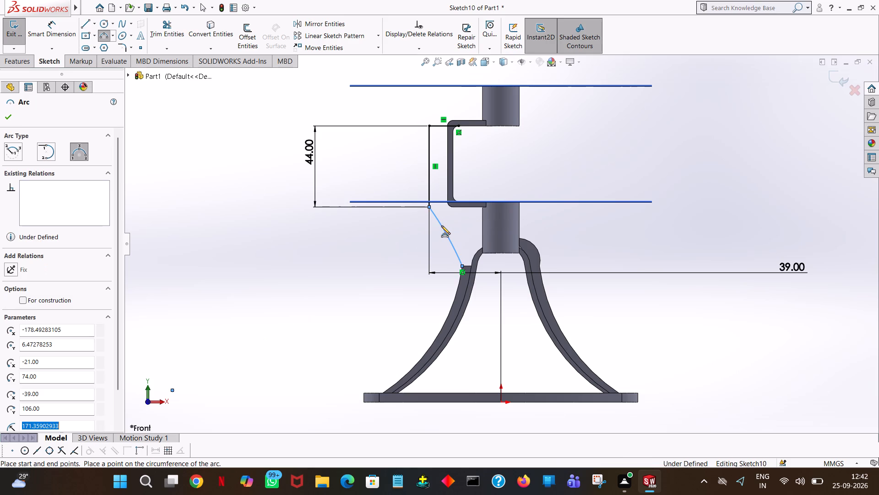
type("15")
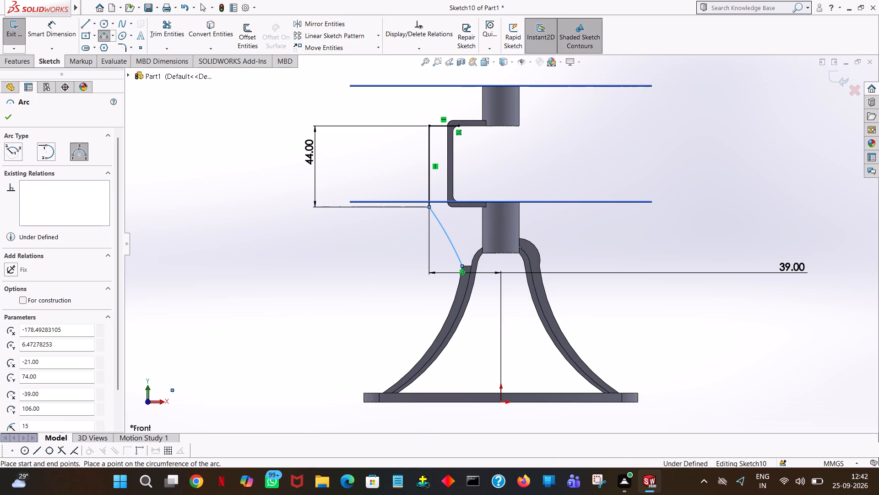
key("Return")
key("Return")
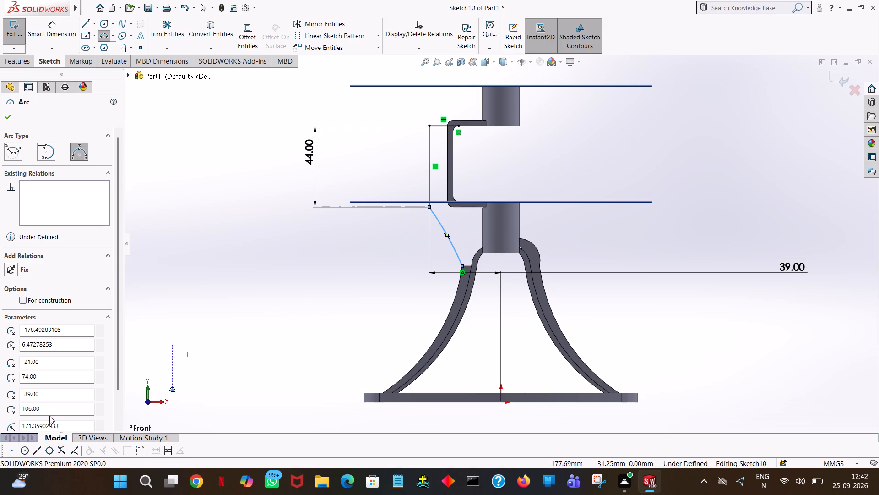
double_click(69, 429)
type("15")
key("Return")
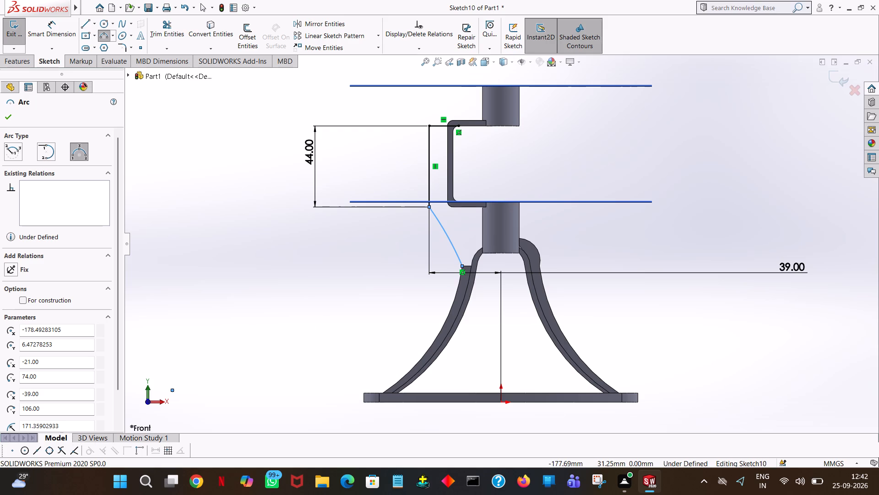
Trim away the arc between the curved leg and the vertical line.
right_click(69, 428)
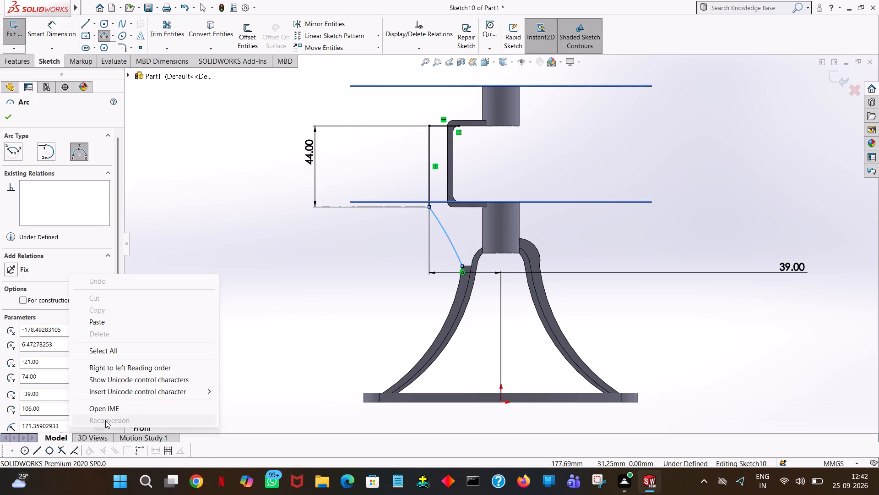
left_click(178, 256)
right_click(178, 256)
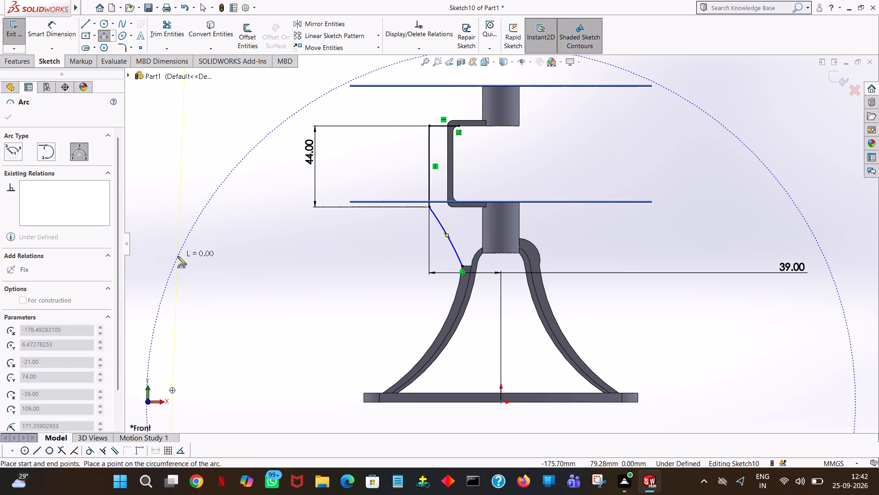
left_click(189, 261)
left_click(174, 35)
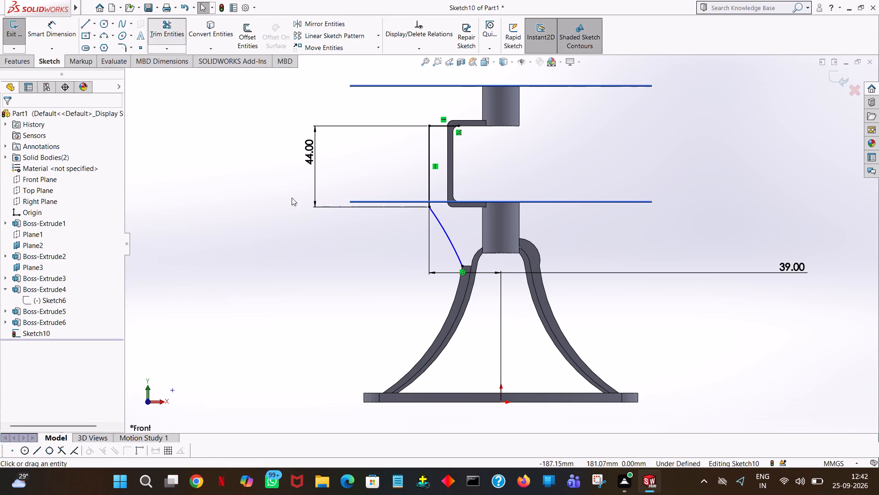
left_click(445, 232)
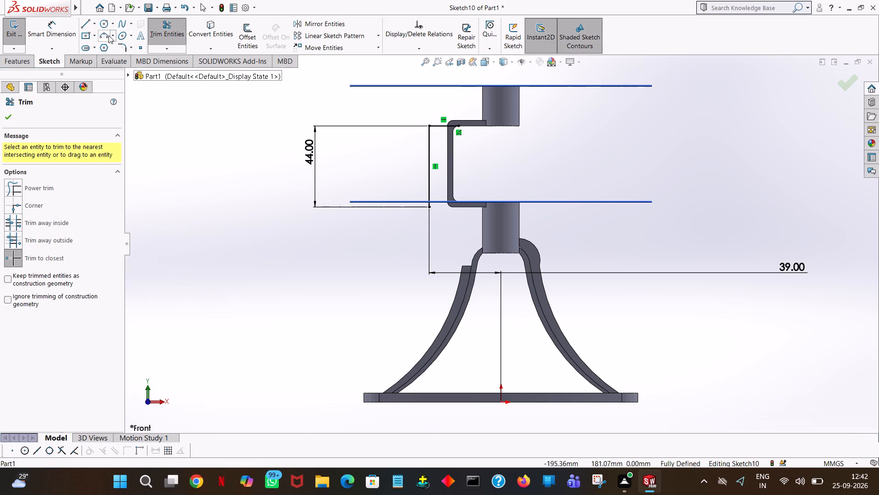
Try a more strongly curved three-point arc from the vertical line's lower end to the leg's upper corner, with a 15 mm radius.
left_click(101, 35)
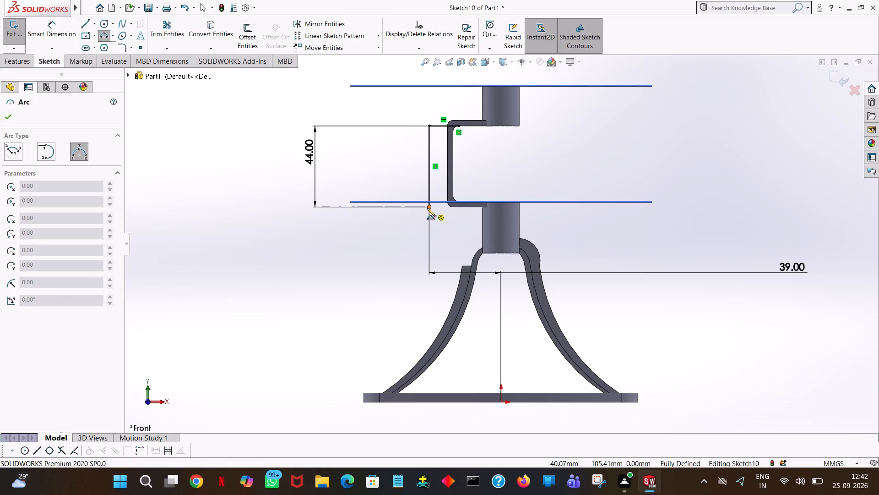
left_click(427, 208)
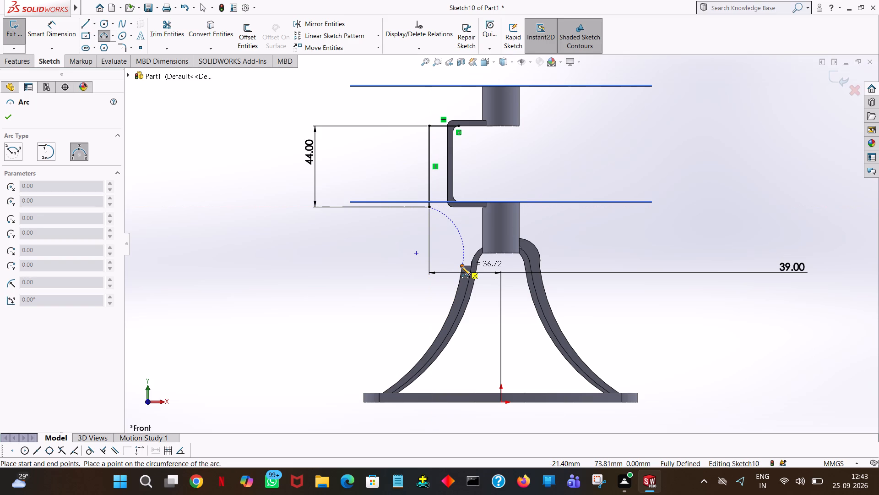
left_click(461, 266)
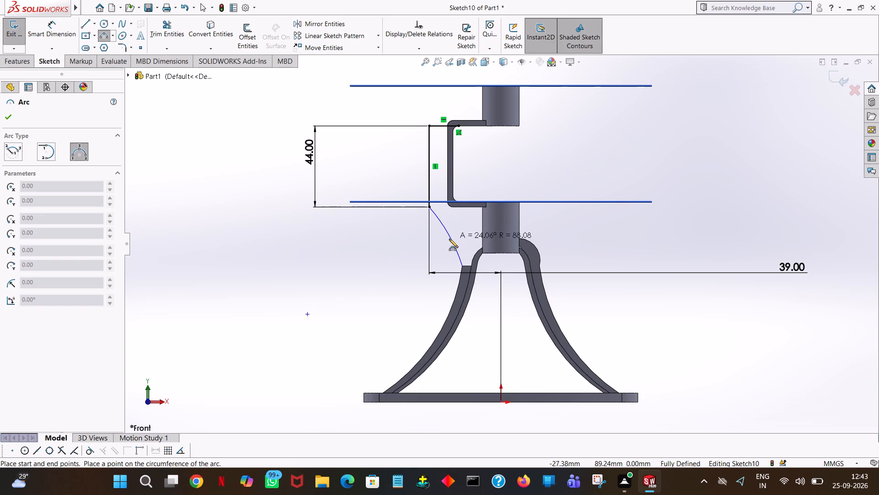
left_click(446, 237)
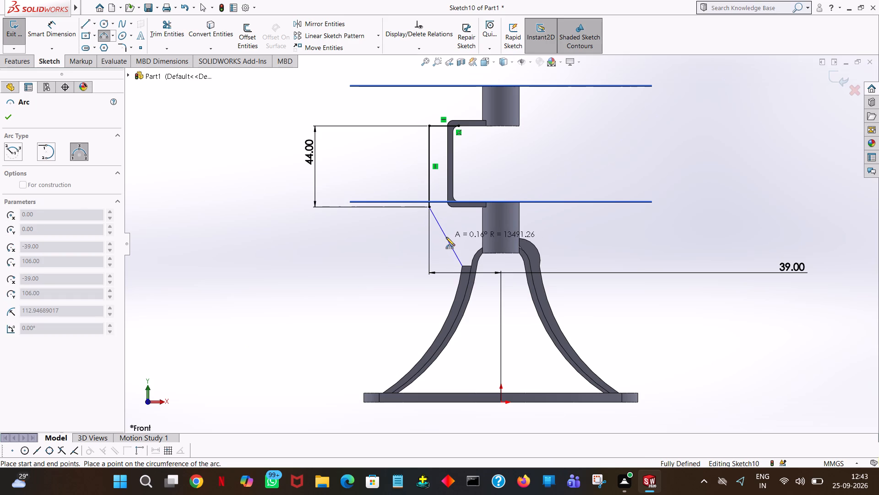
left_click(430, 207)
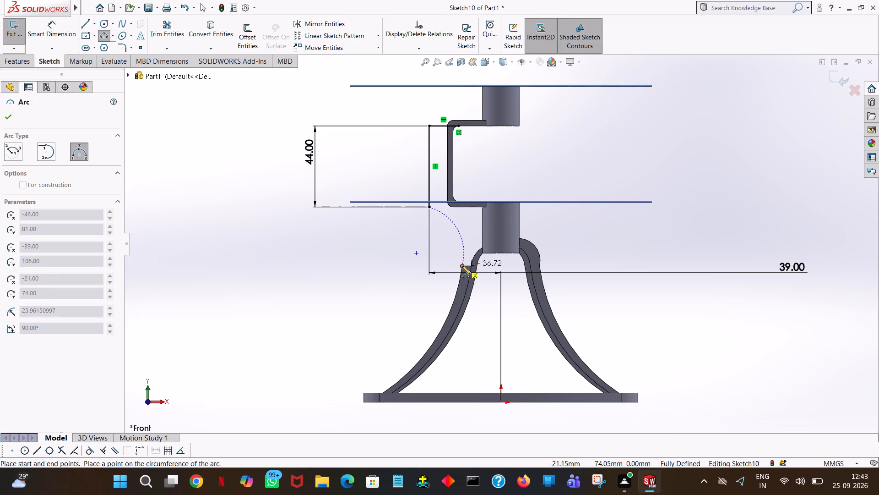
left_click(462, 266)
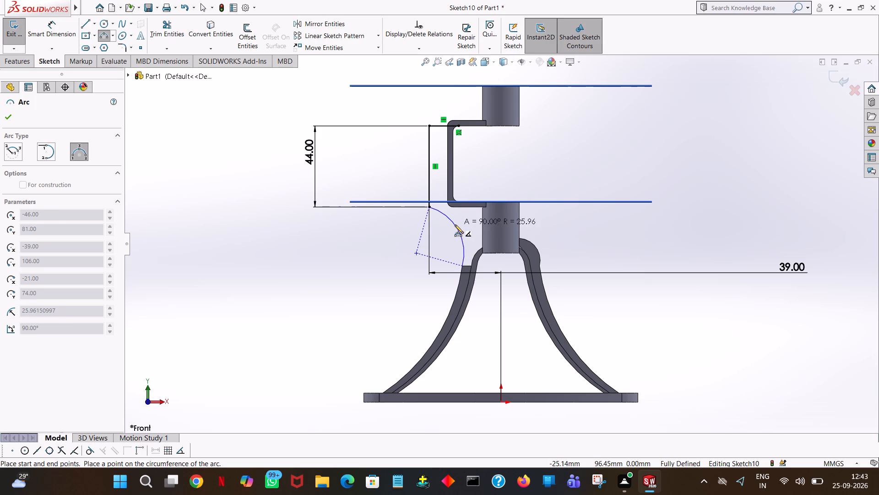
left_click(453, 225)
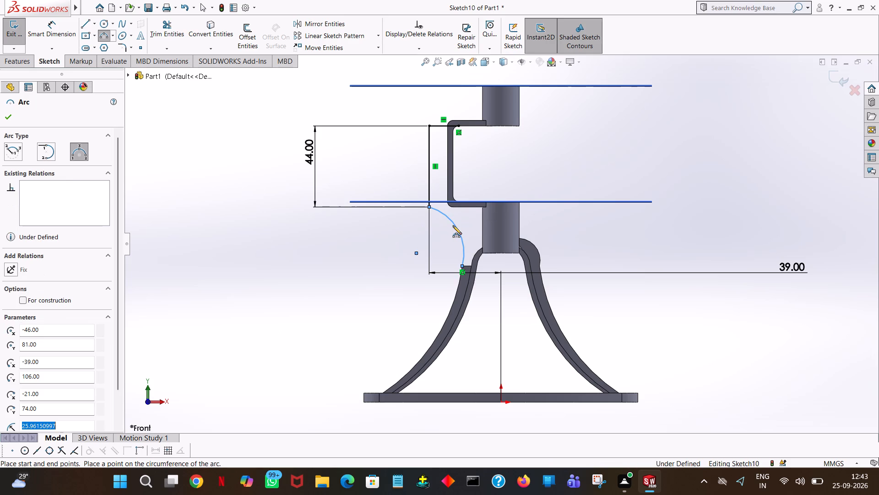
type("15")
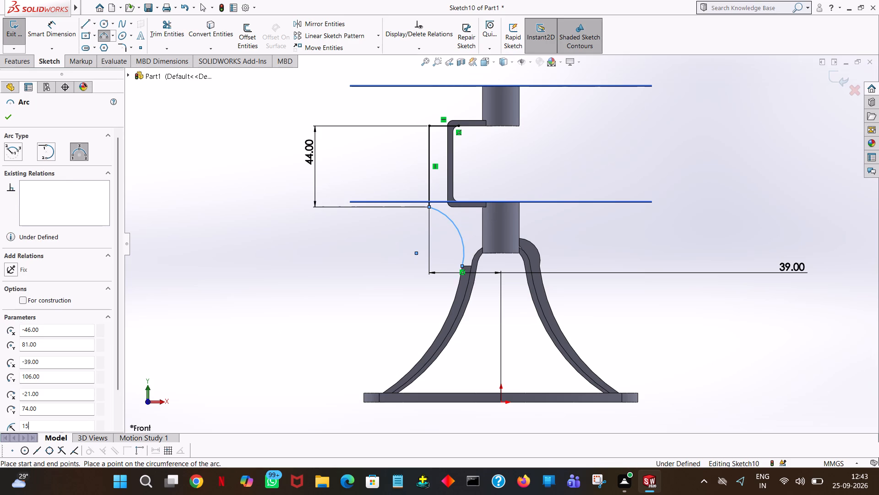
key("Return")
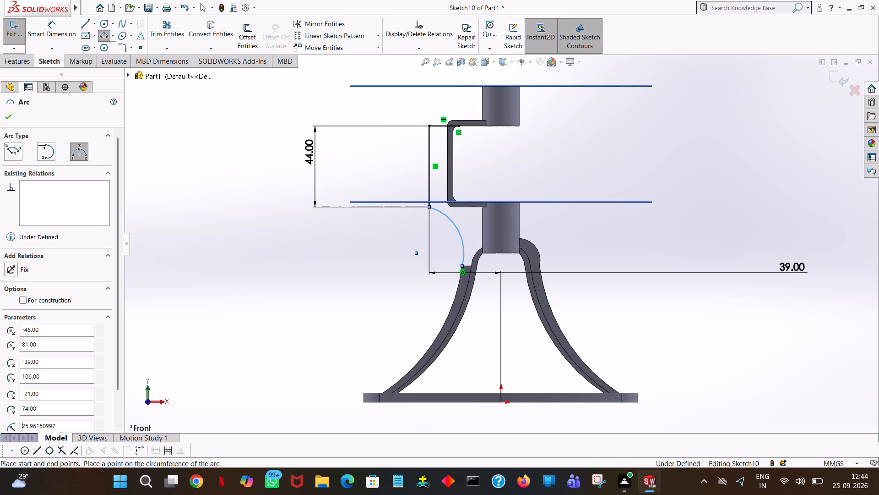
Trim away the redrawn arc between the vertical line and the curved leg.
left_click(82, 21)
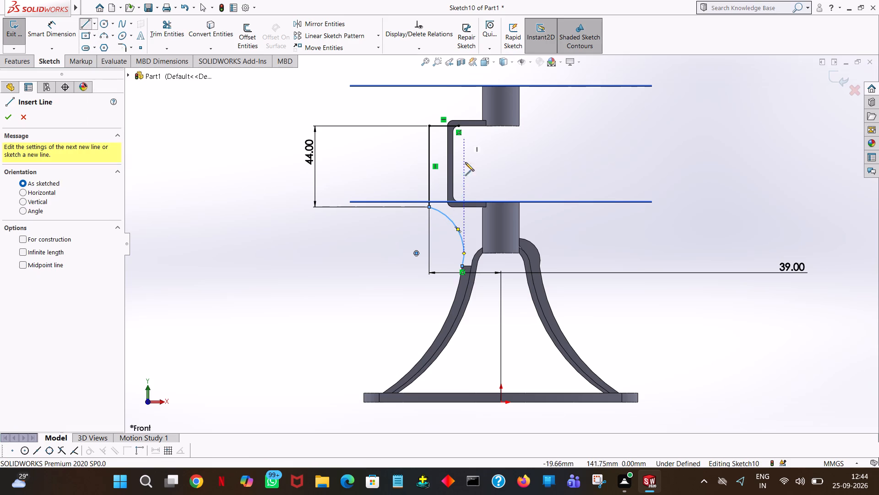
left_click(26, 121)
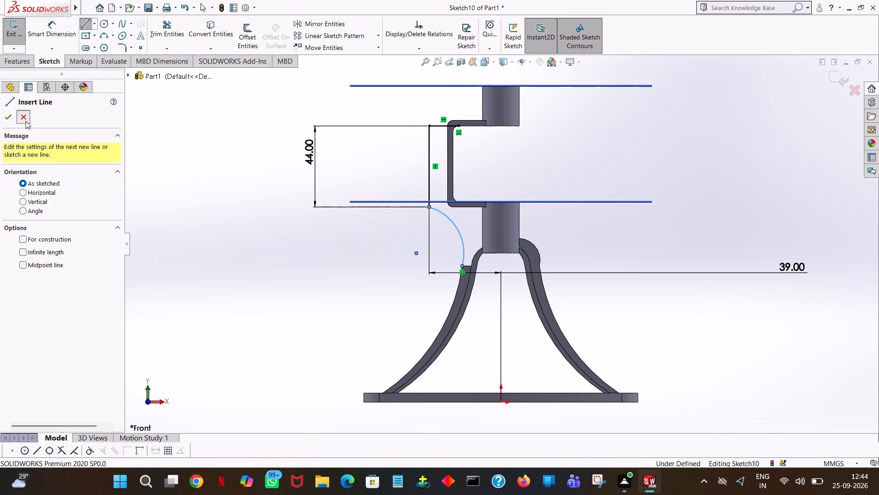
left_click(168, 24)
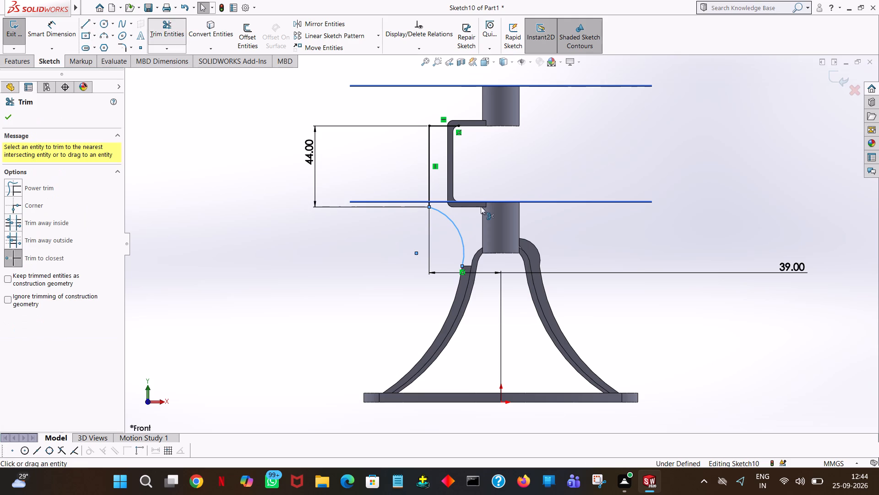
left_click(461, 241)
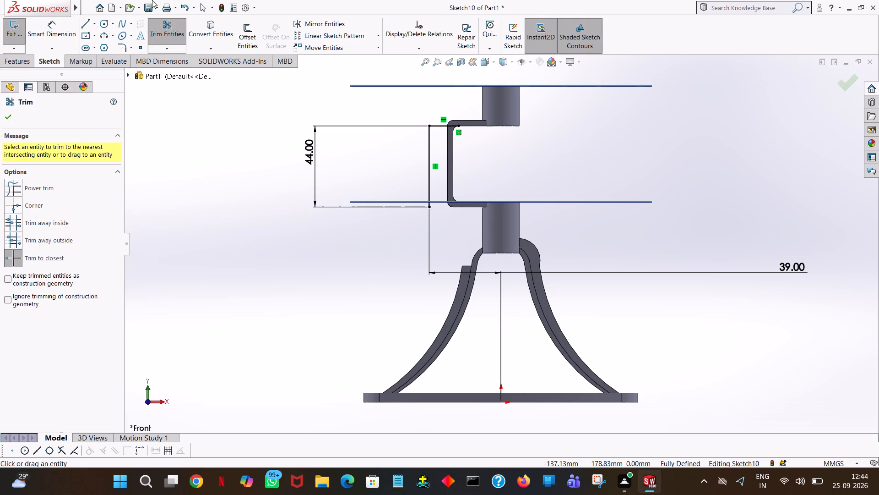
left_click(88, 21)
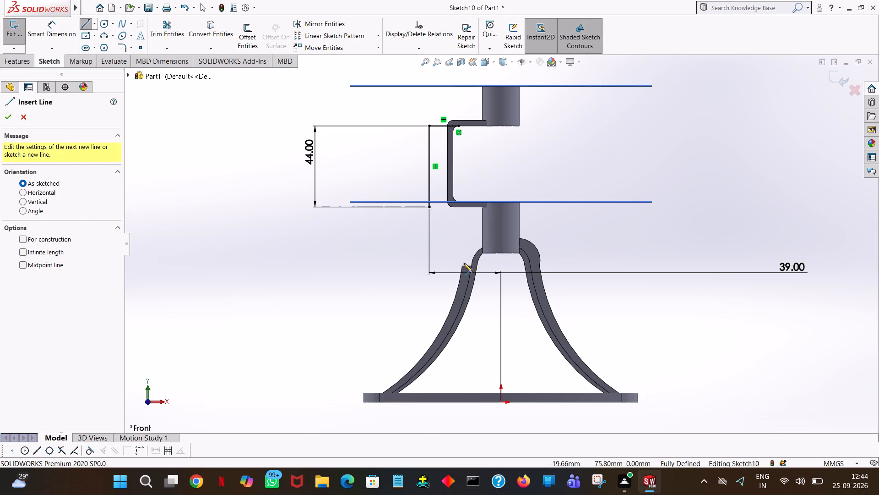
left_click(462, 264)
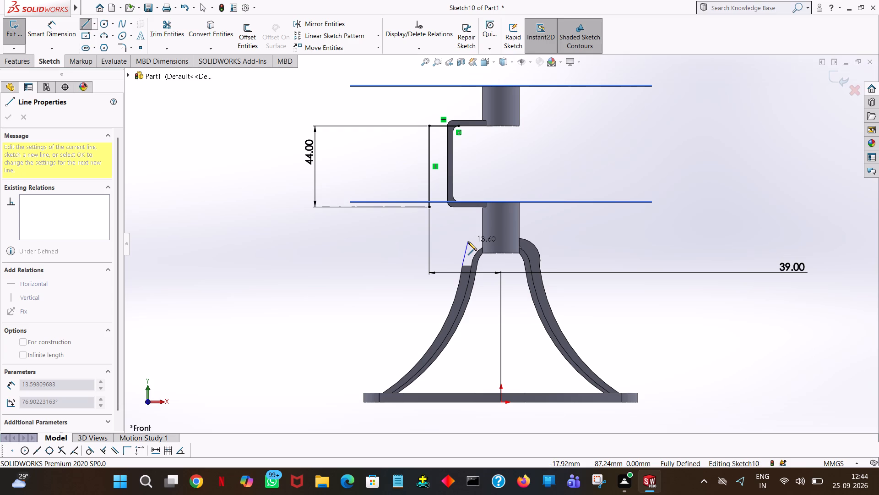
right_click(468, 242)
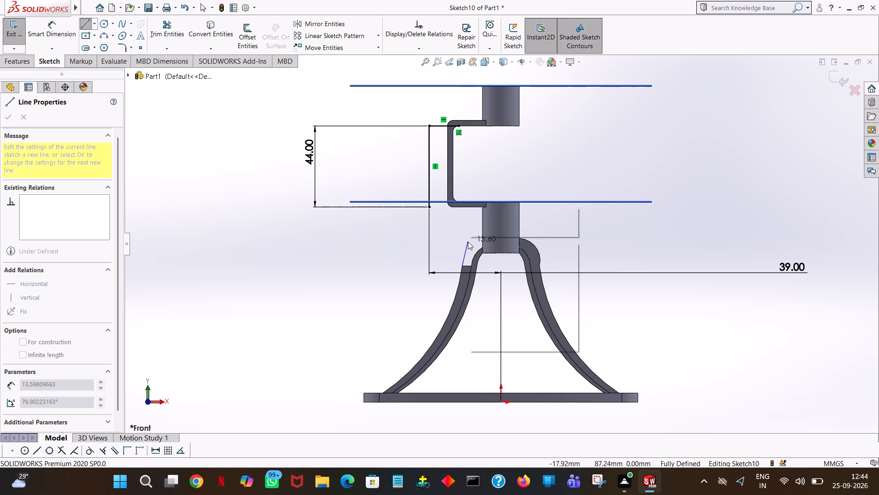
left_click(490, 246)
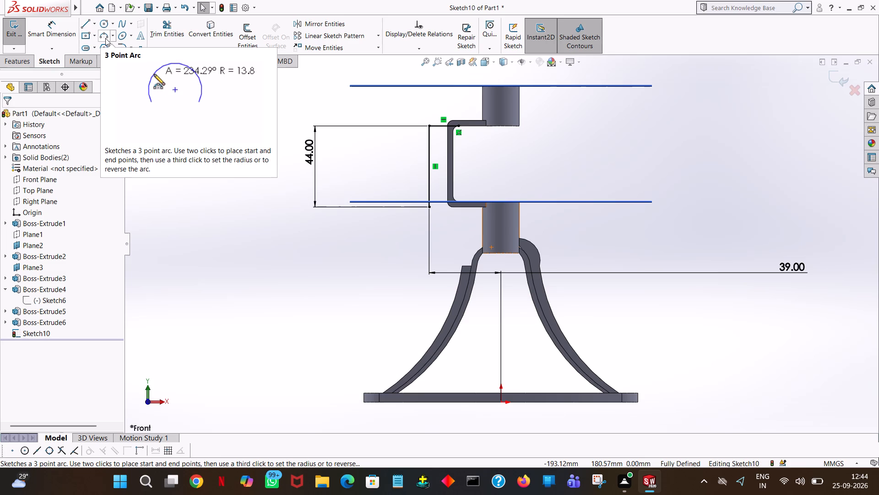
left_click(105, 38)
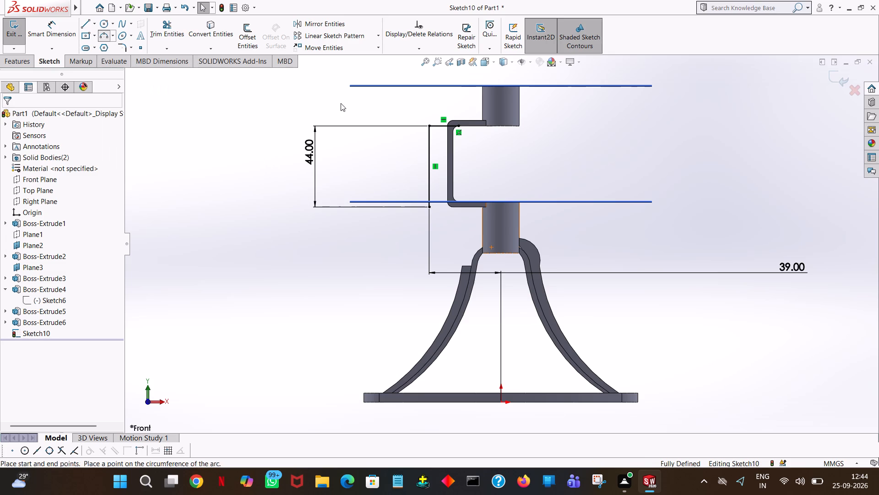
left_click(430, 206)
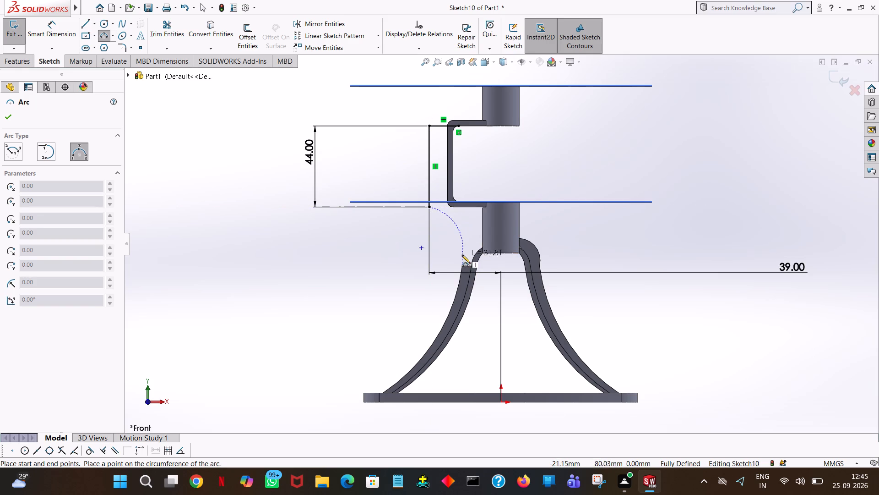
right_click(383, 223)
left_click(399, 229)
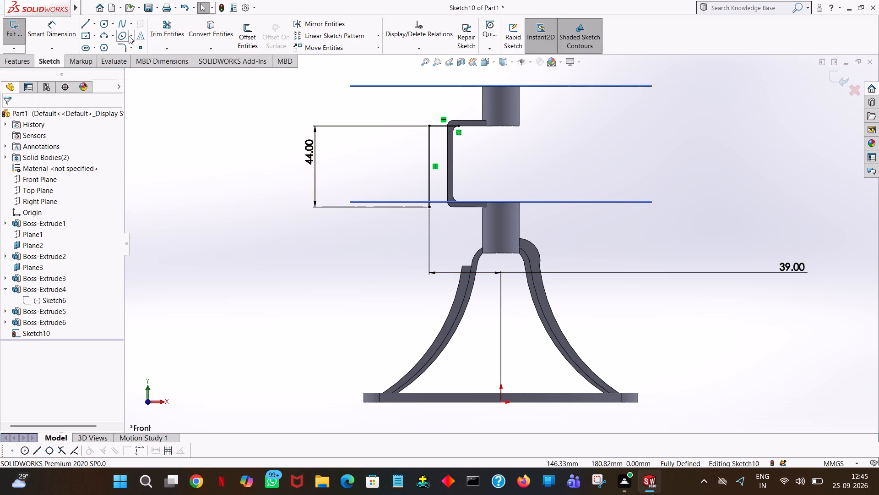
Sketch a steep line about 13.5 mm long, sloping upward and inward from the curved leg's upper outer corner.
left_click(86, 24)
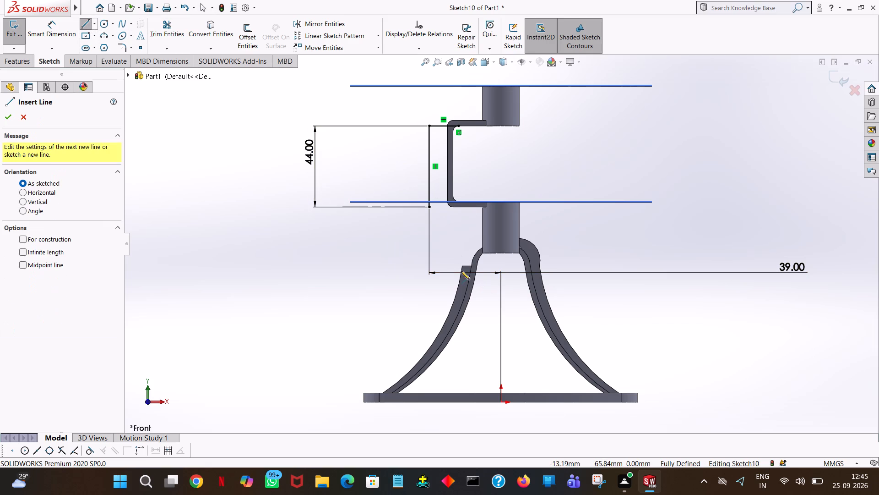
left_click(461, 266)
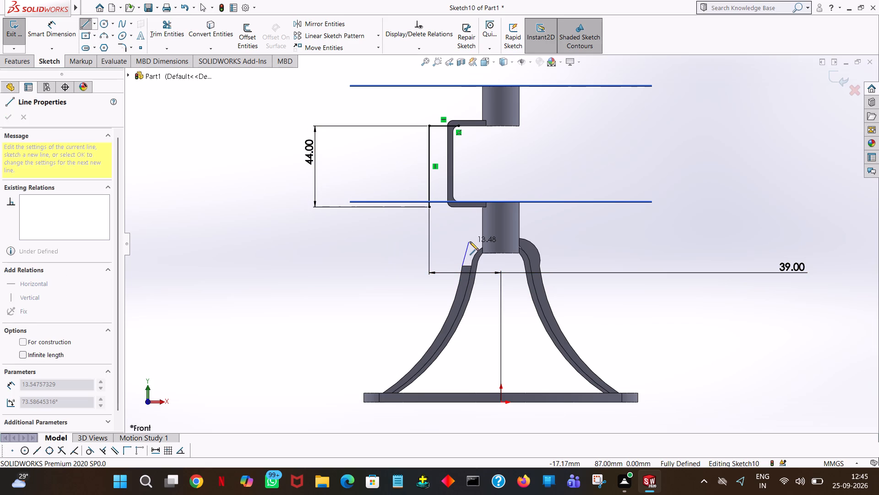
left_click(470, 242)
right_click(470, 242)
left_click(483, 245)
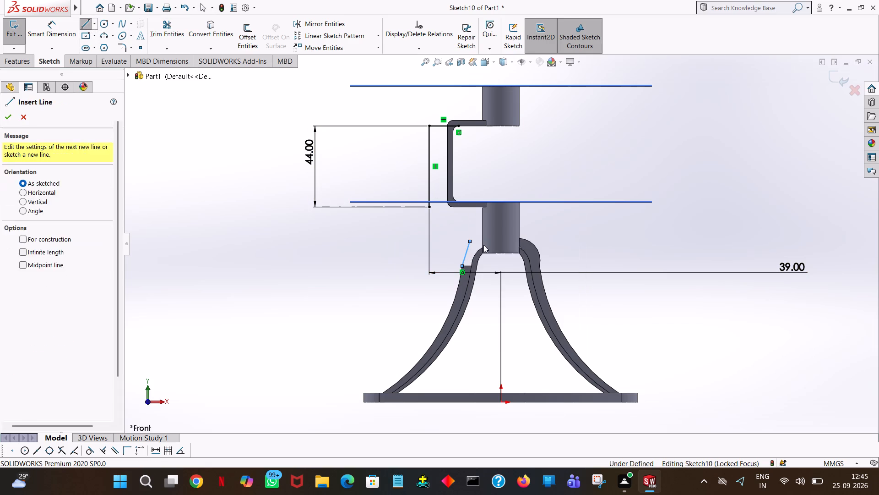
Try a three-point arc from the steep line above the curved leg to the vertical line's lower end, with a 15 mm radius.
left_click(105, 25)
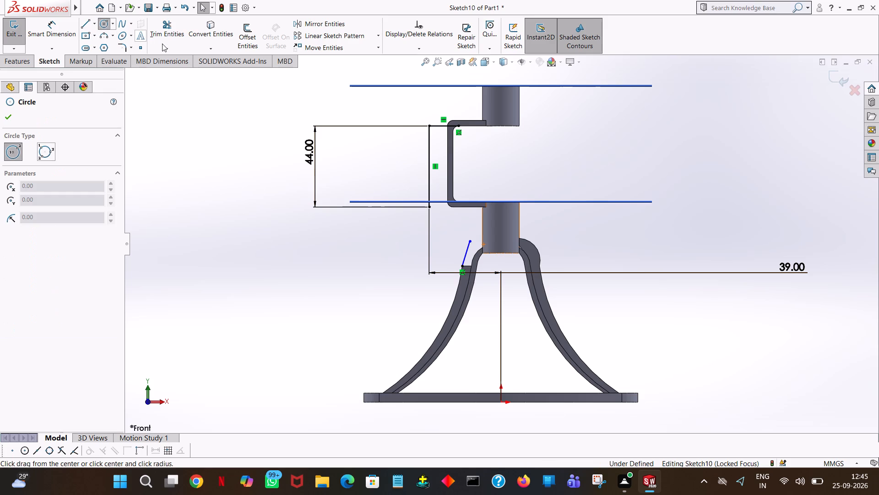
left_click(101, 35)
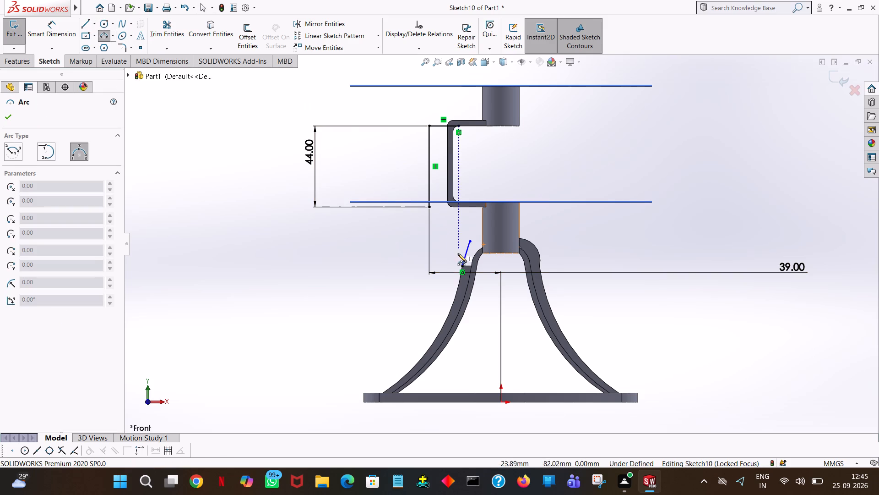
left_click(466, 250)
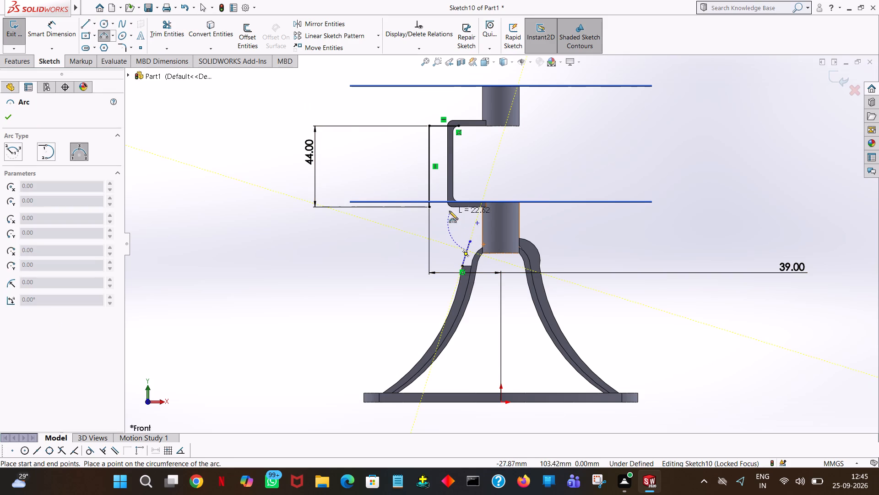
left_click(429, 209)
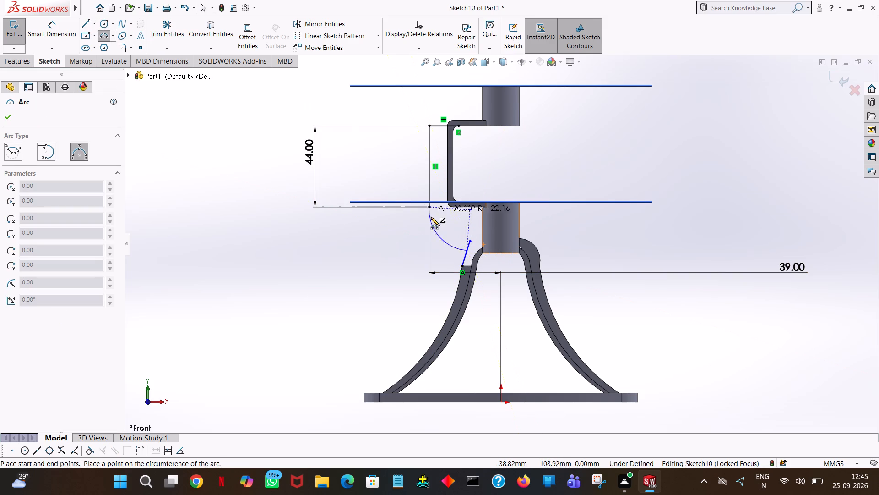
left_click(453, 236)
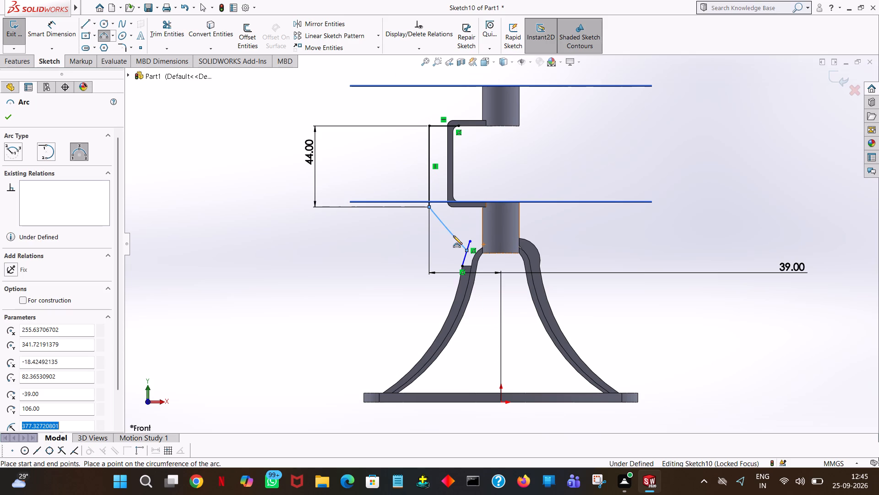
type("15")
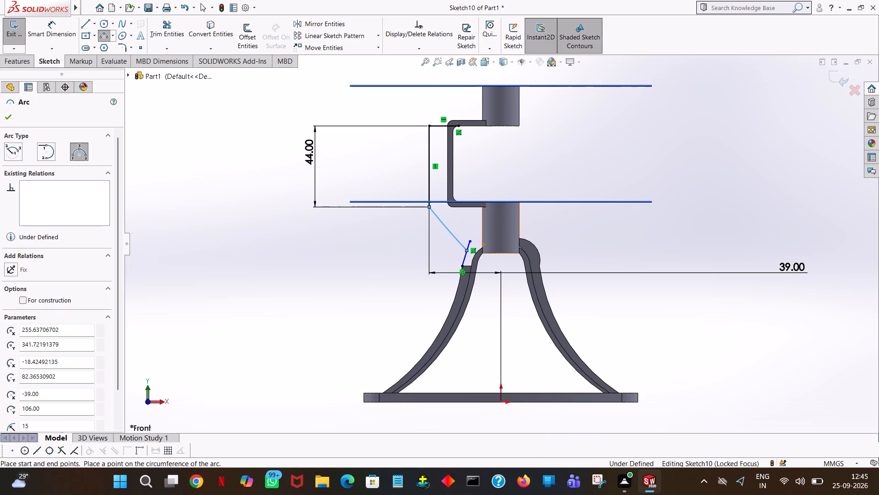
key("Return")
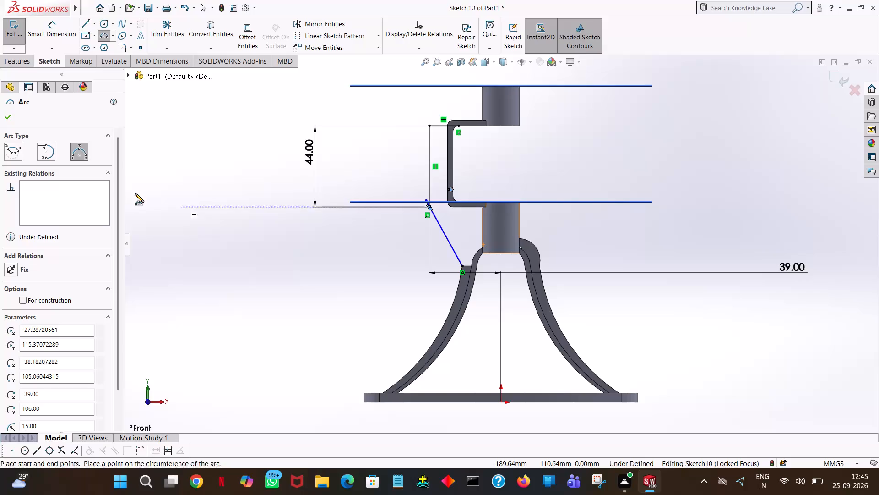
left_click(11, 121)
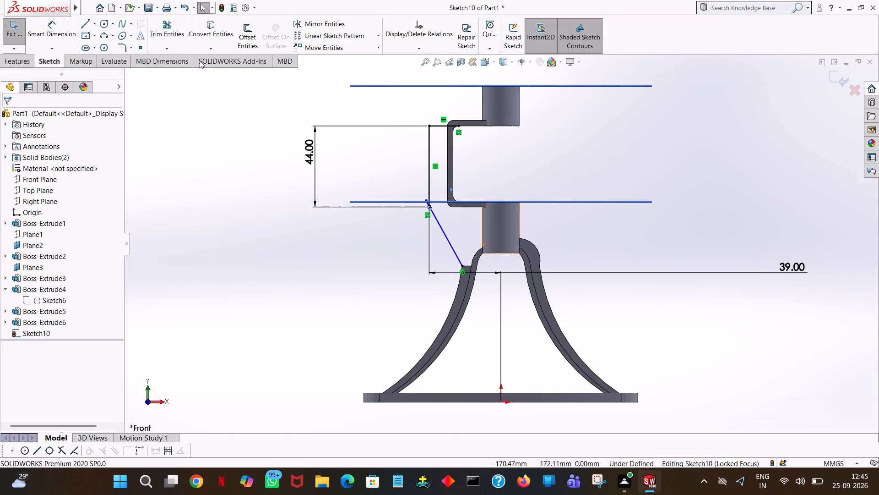
Undo the 15 mm radius change, the arc and the steep line above the curved leg.
left_click(184, 5)
left_click(184, 5)
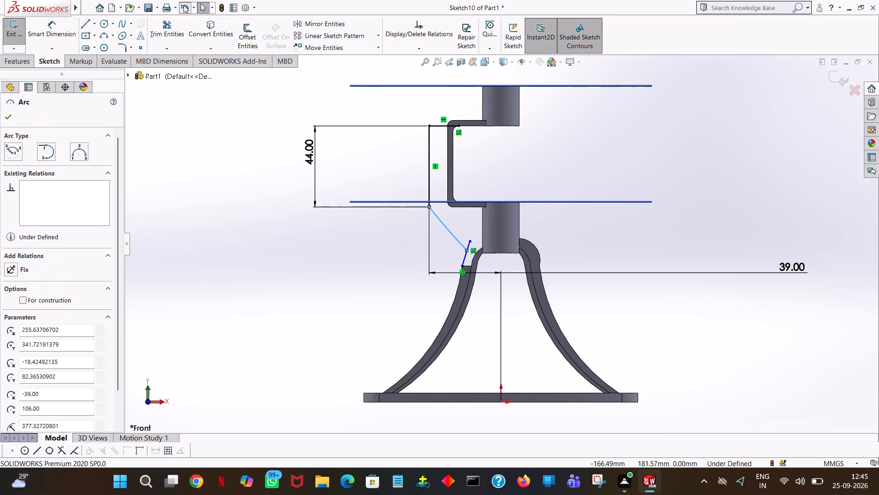
left_click(184, 5)
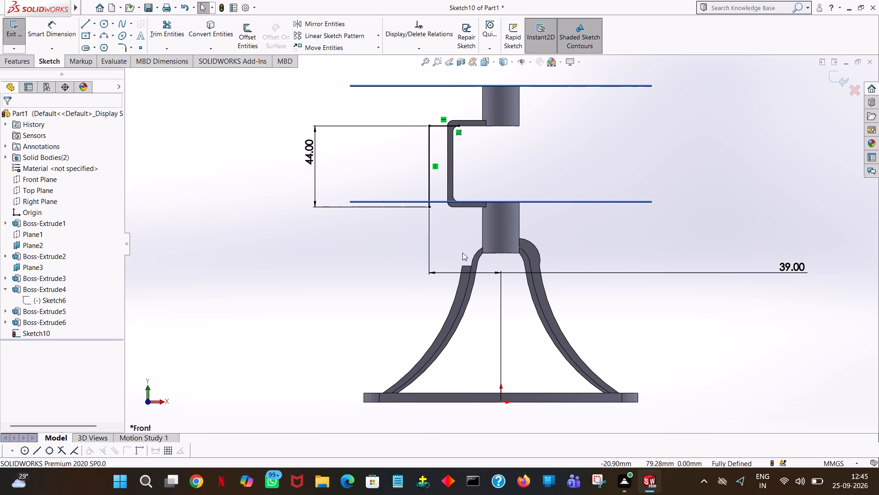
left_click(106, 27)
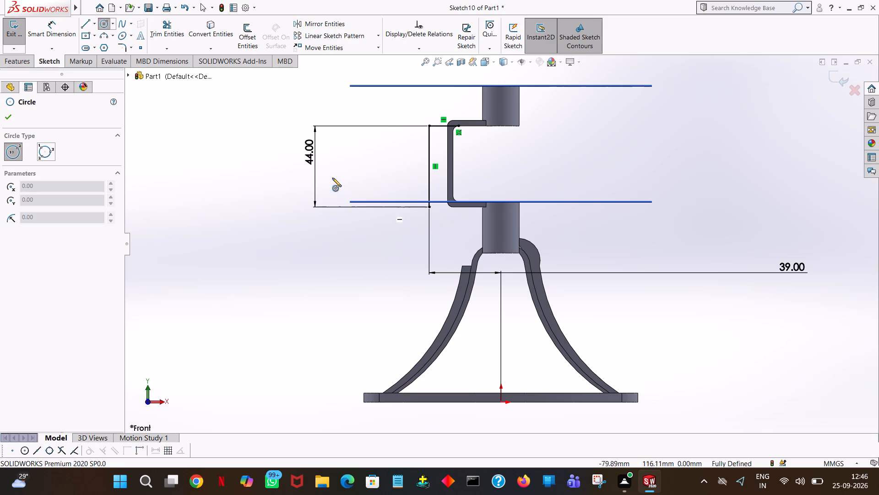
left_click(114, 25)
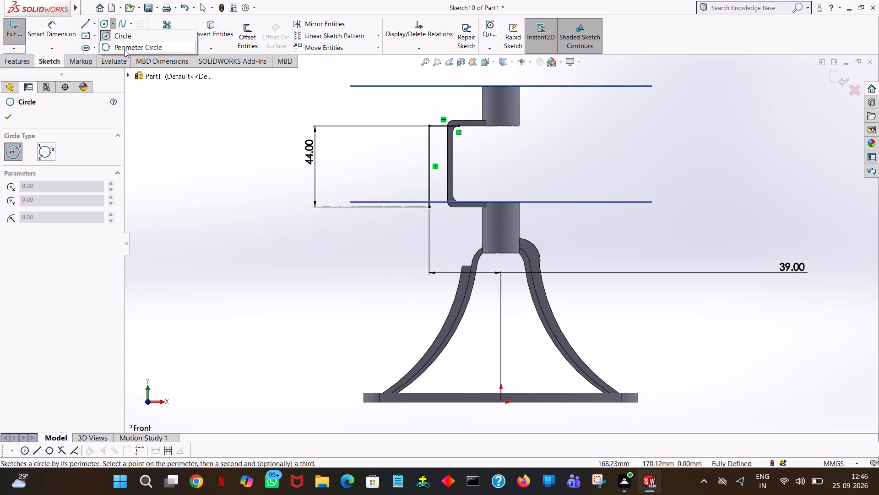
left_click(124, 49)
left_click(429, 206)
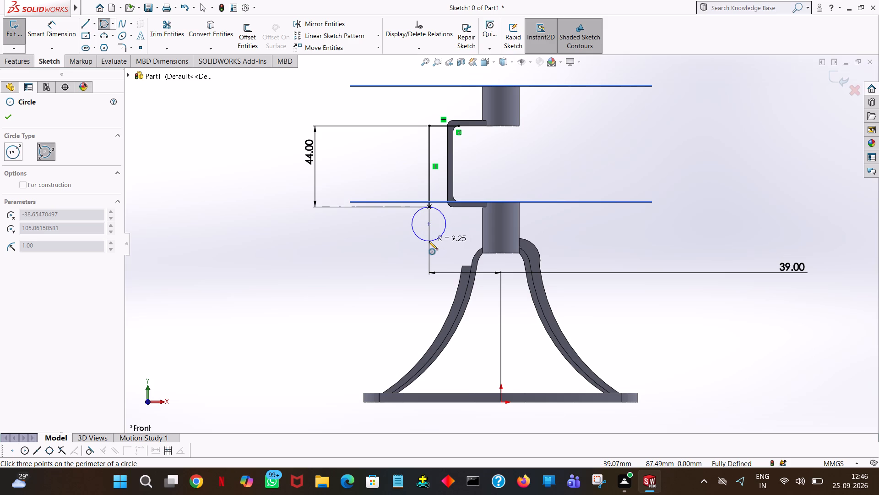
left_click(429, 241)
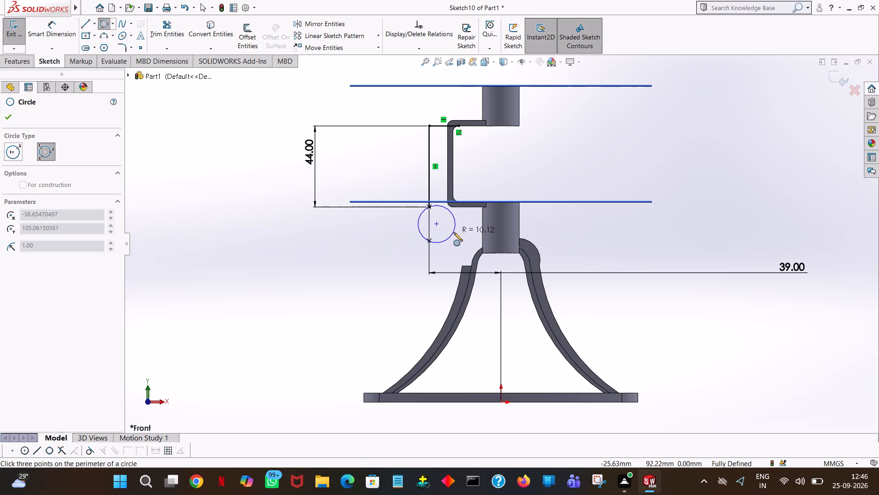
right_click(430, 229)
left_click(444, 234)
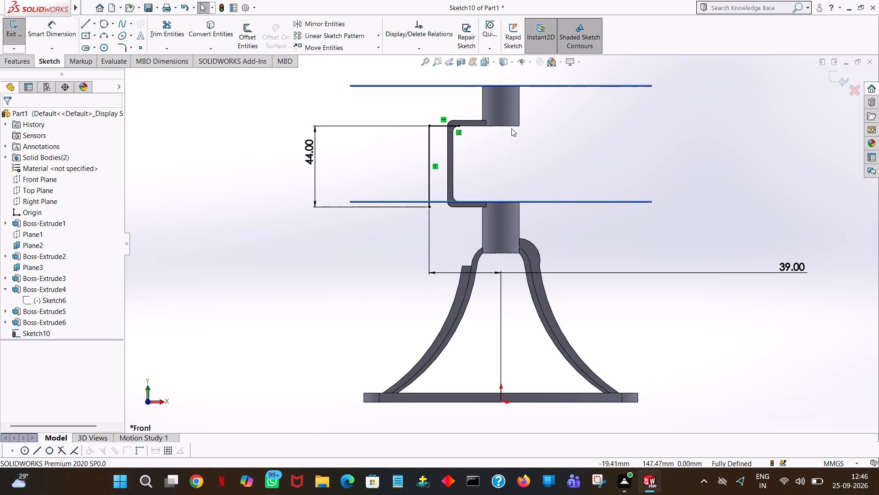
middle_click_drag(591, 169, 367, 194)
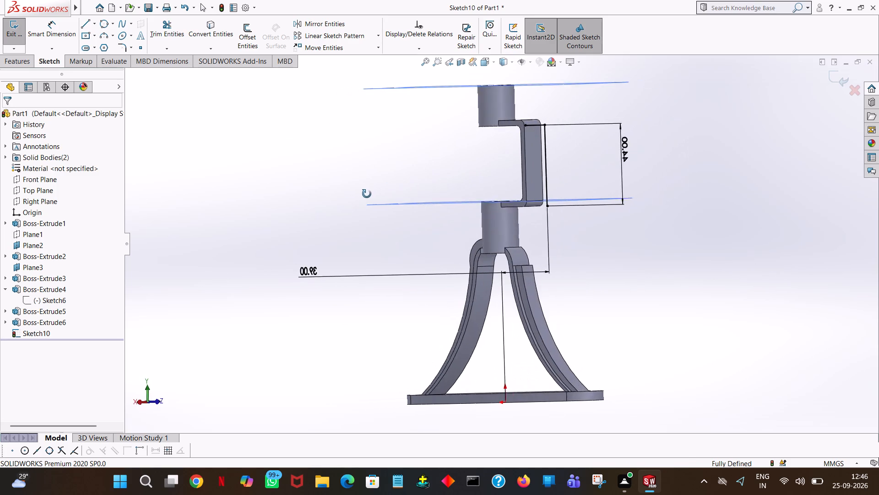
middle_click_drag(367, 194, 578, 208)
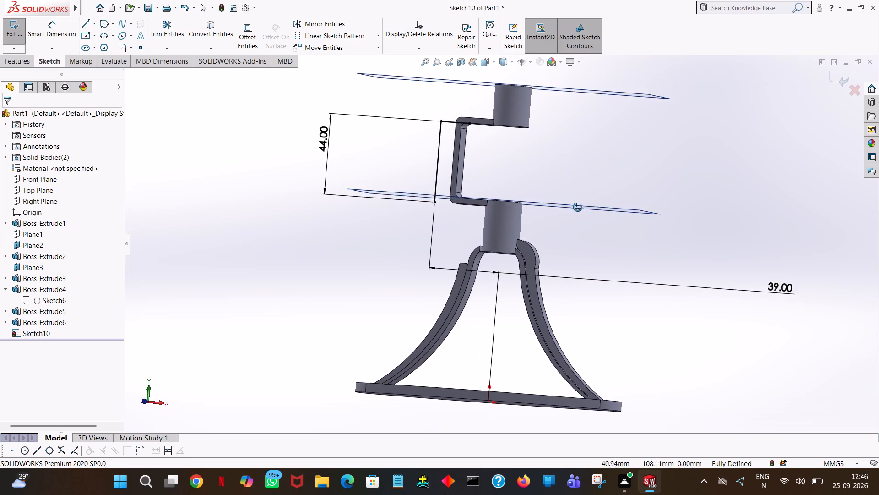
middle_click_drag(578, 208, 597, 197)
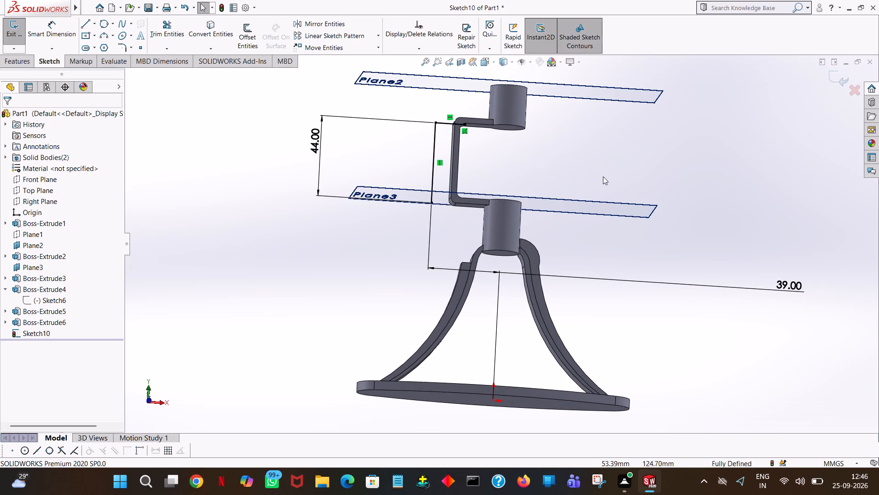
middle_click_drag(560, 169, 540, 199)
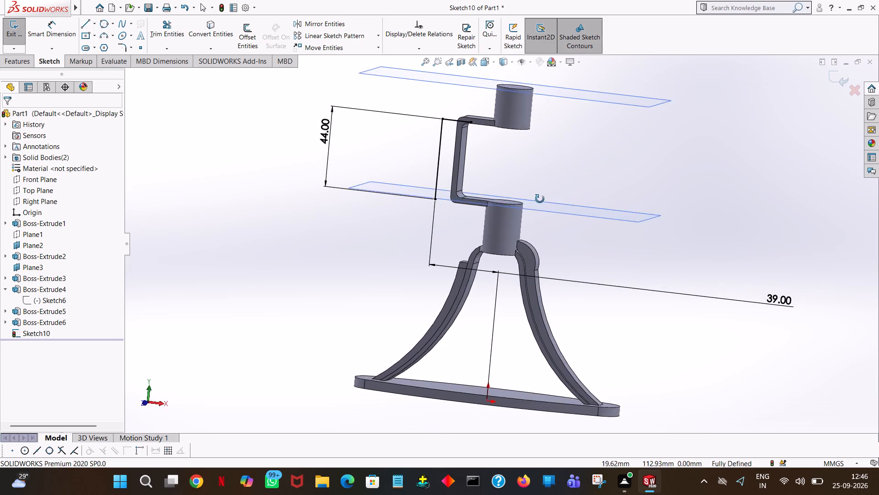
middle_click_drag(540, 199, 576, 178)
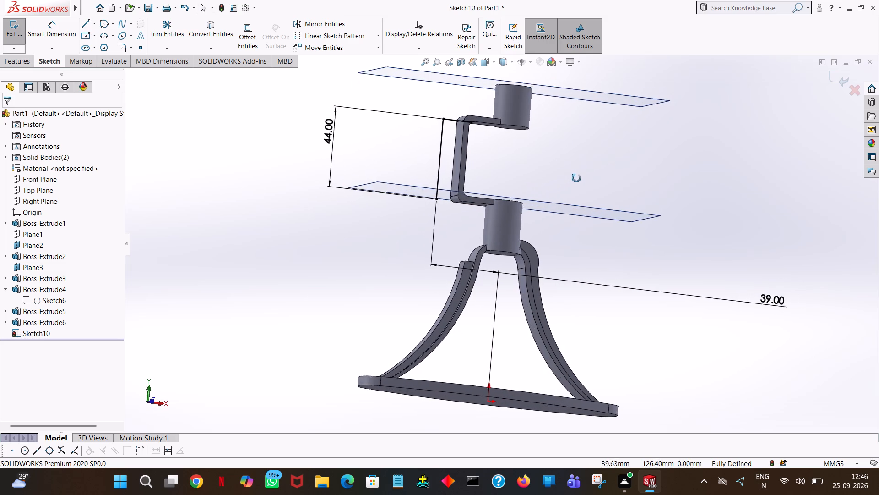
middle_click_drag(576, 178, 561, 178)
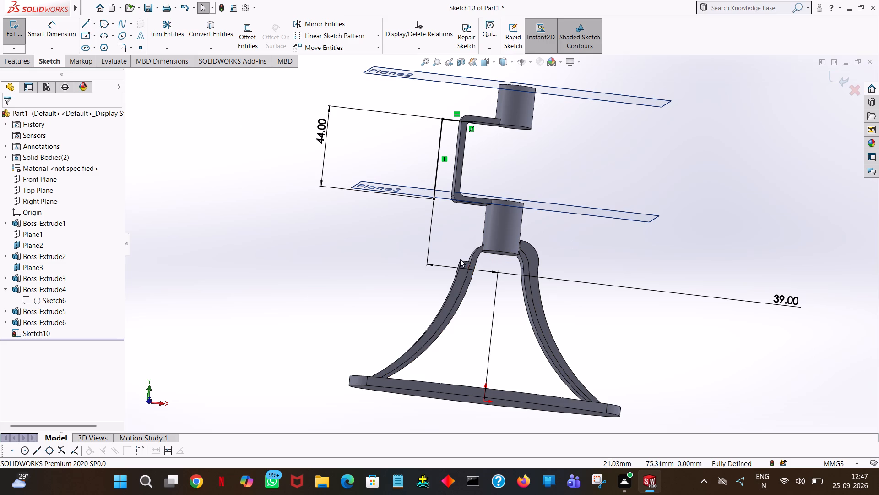
In the front view, sketch a three-point arc from the vertical line's lower end to the curved leg's upper outer corner, with a 19 mm radius.
left_click(102, 32)
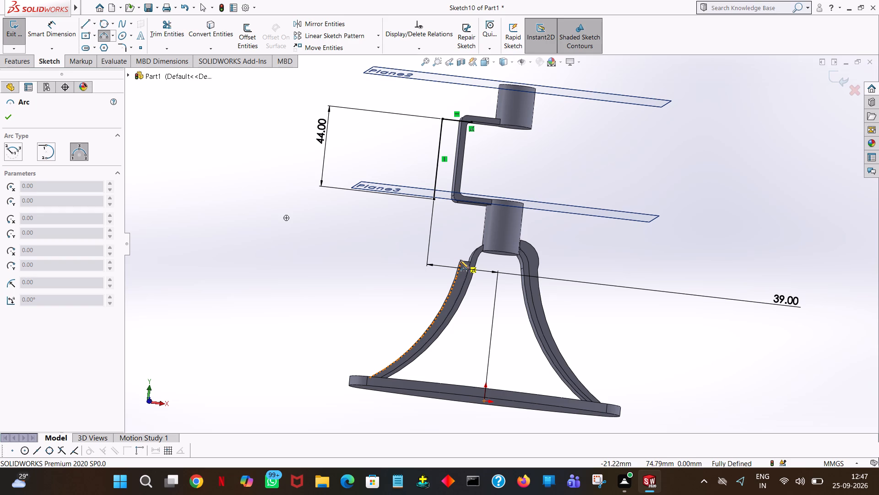
key("space")
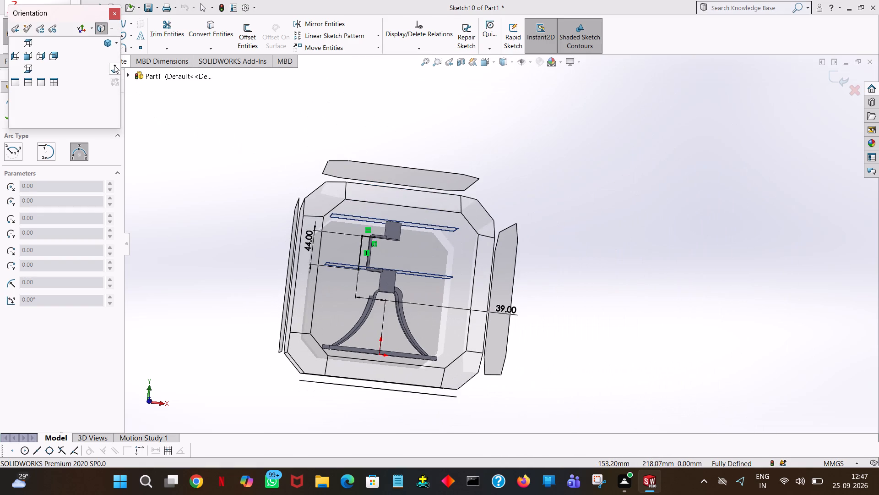
left_click(114, 65)
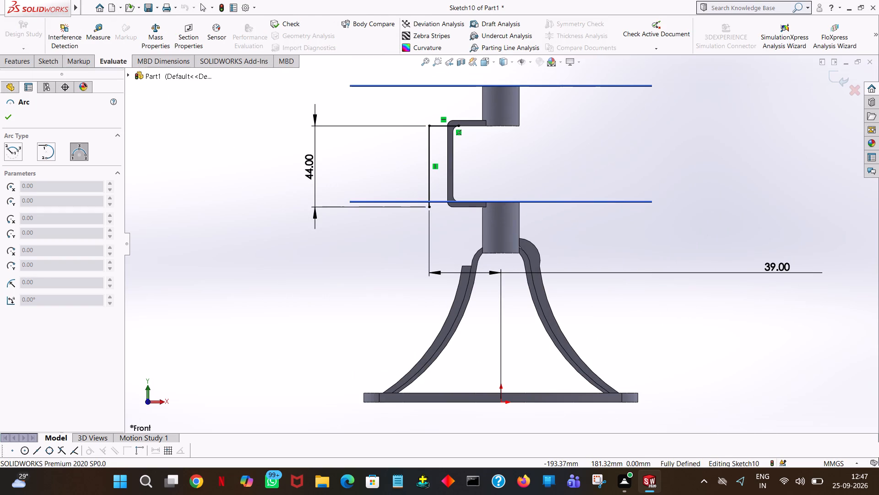
left_click(7, 112)
left_click(49, 63)
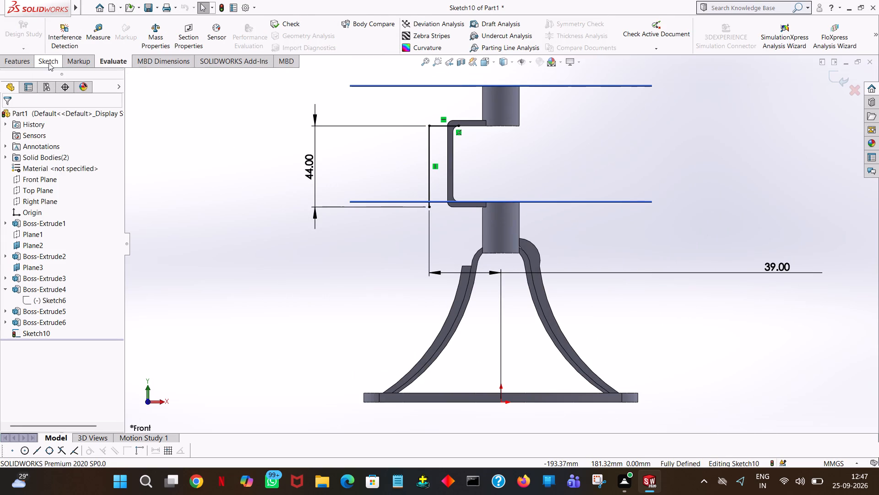
left_click(102, 34)
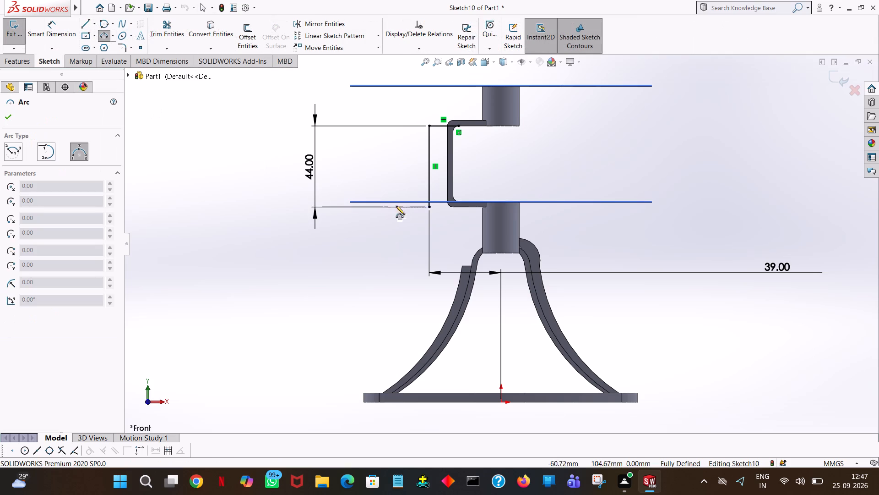
left_click(429, 207)
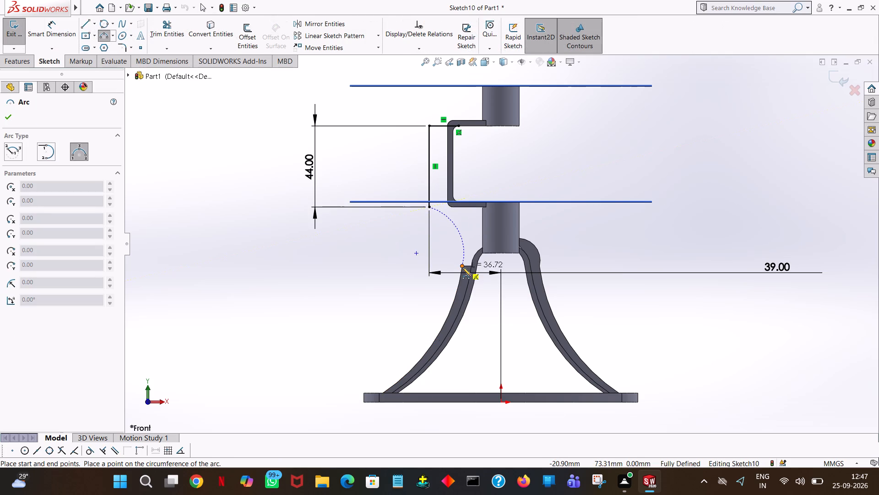
left_click(462, 267)
left_click(460, 243)
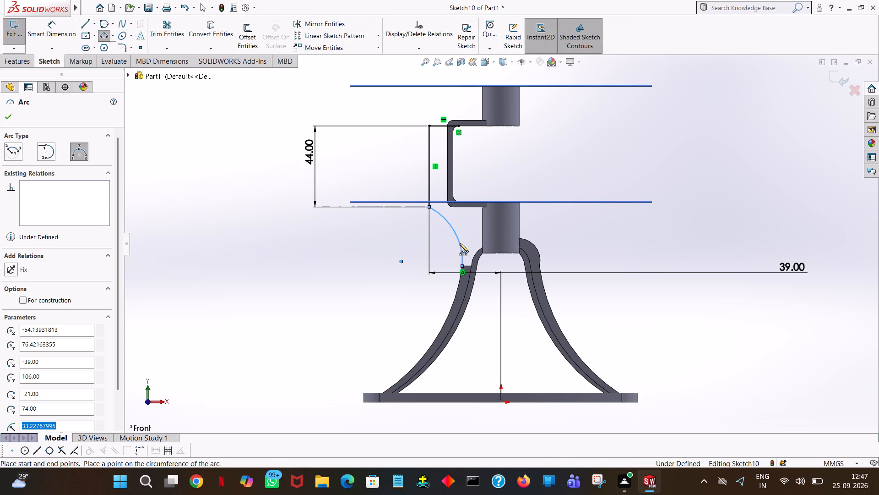
type("19")
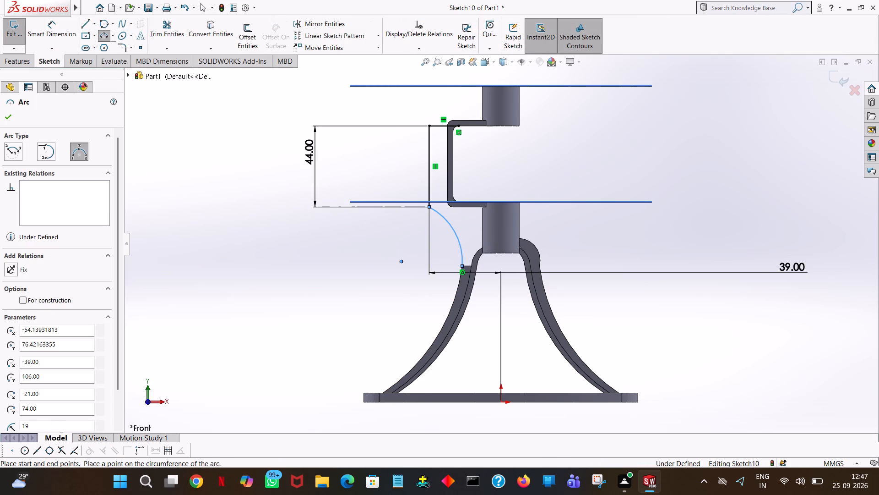
key("Return")
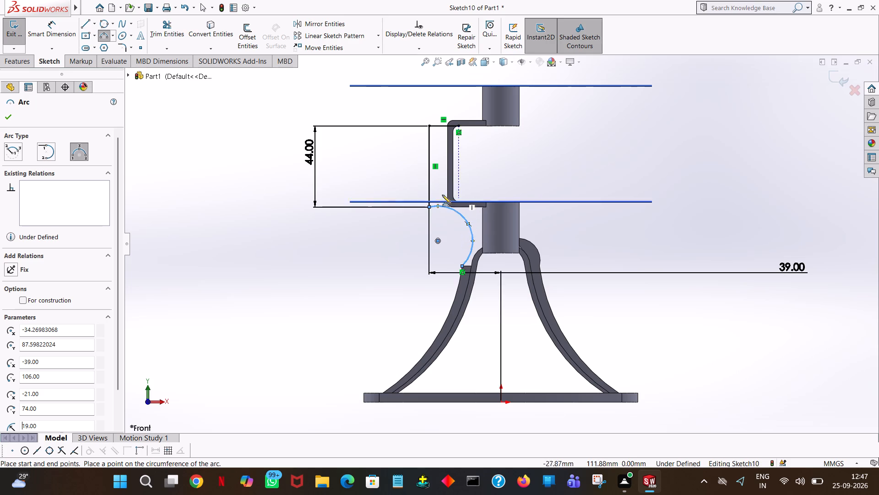
Sketch a second three-point arc from the lower part of the 19 mm arc to the vertical line's lower end, with a 15 mm radius.
left_click(469, 257)
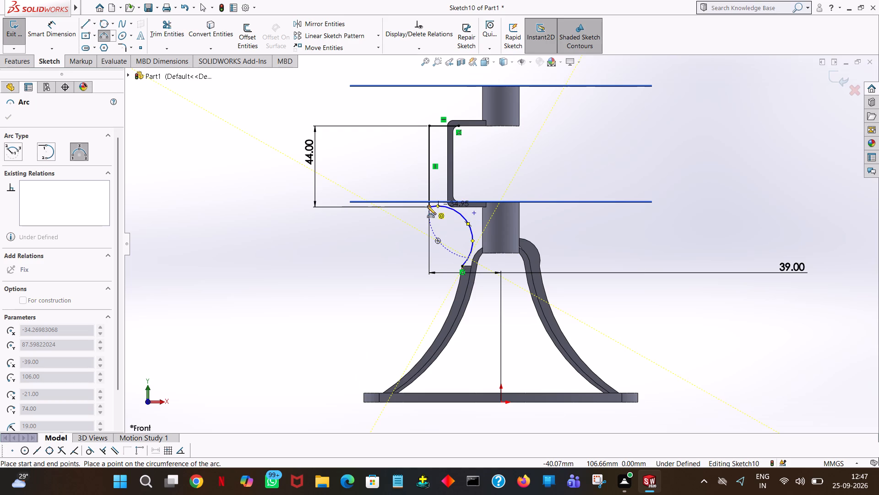
left_click(429, 206)
left_click(452, 232)
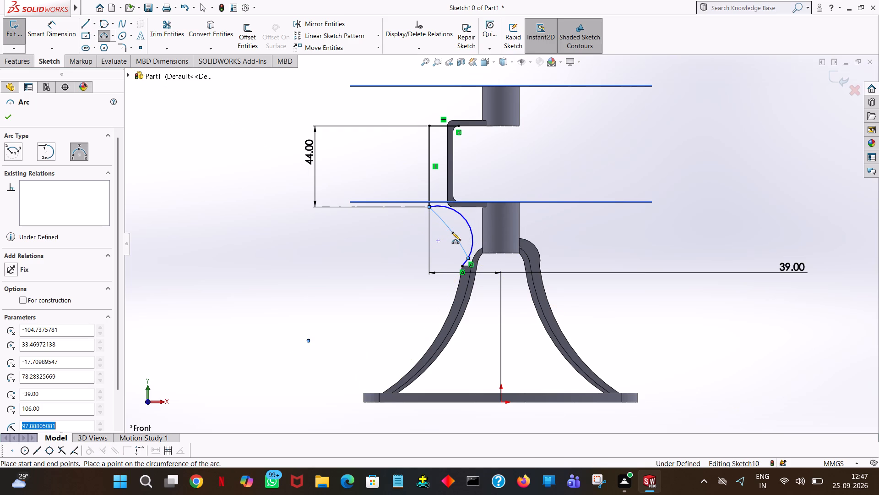
type("15")
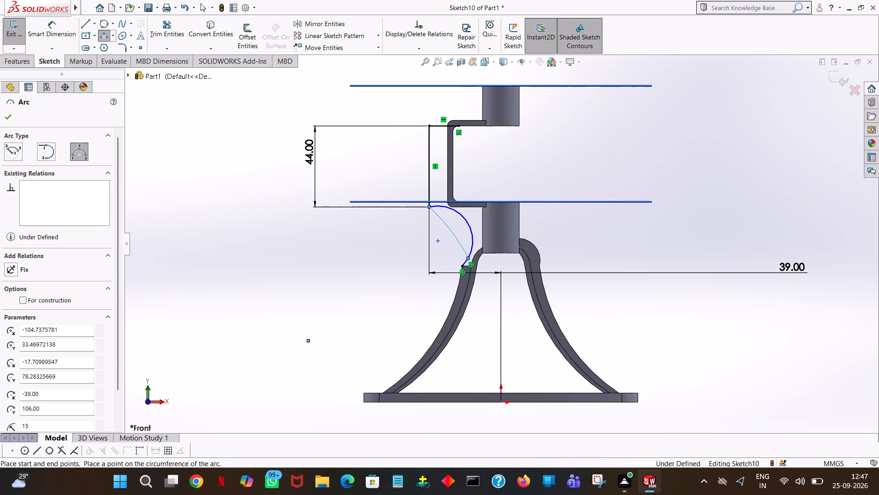
key("Return")
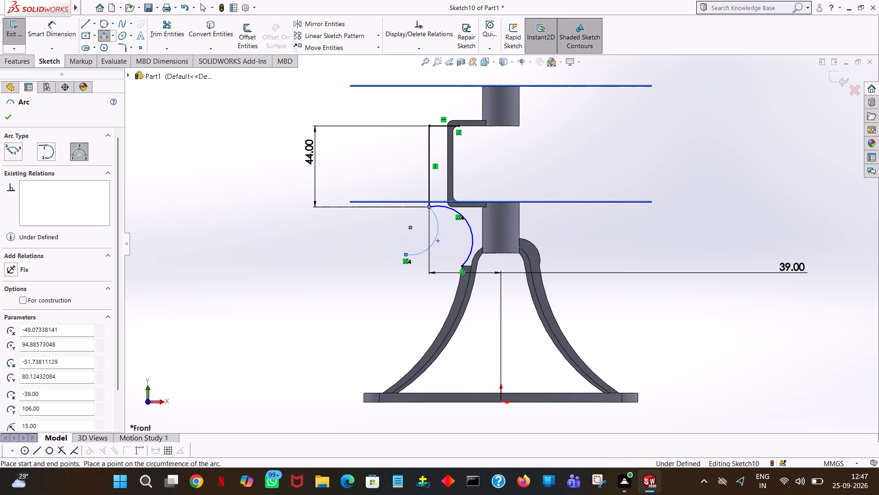
right_click(452, 232)
left_click(484, 243)
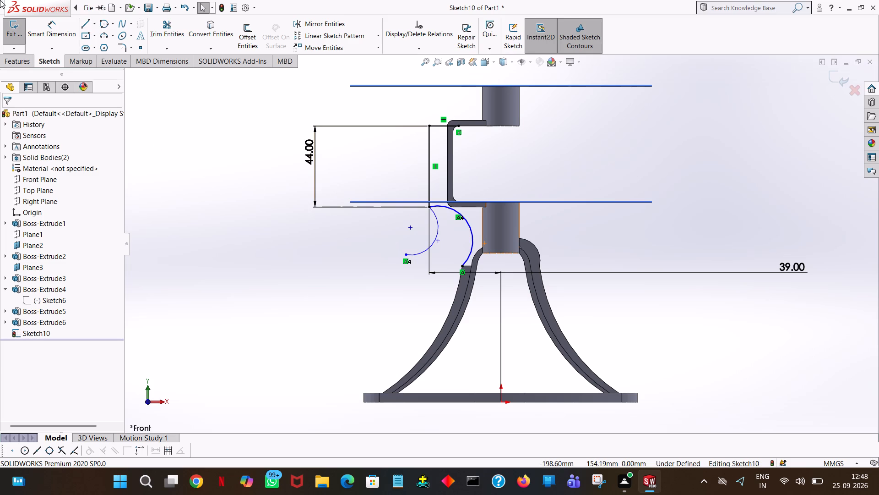
Trim away both arcs running from the vertical line's lower end, the 15 mm radius one and the 19 mm radius one.
left_click(168, 22)
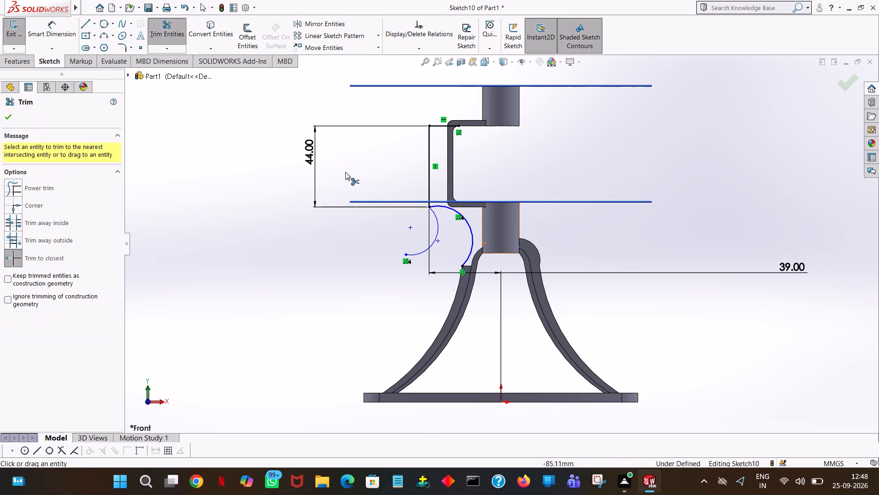
left_click(439, 225)
left_click(469, 227)
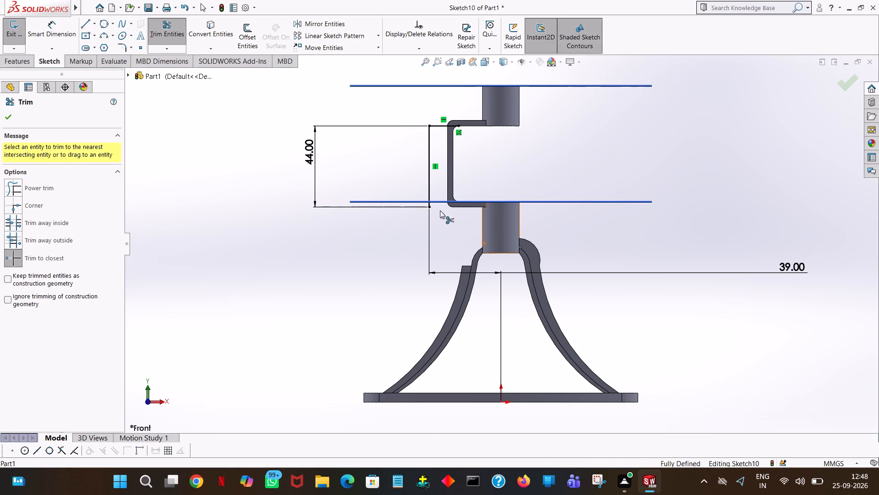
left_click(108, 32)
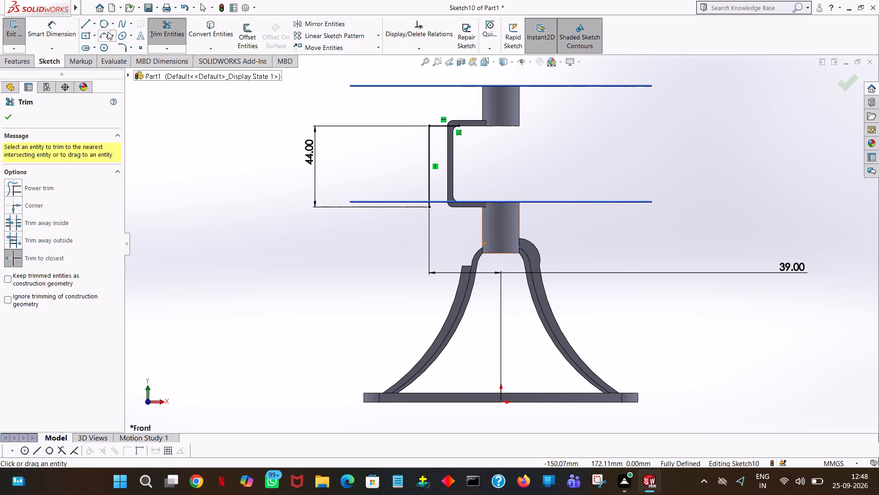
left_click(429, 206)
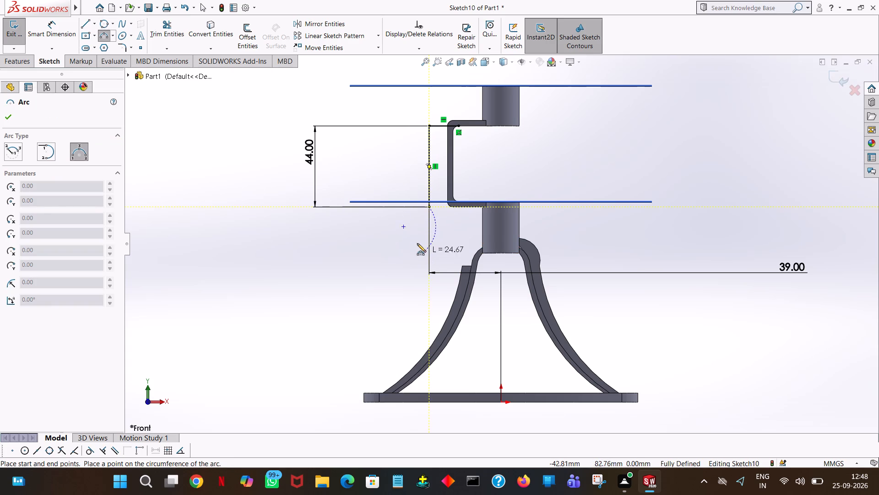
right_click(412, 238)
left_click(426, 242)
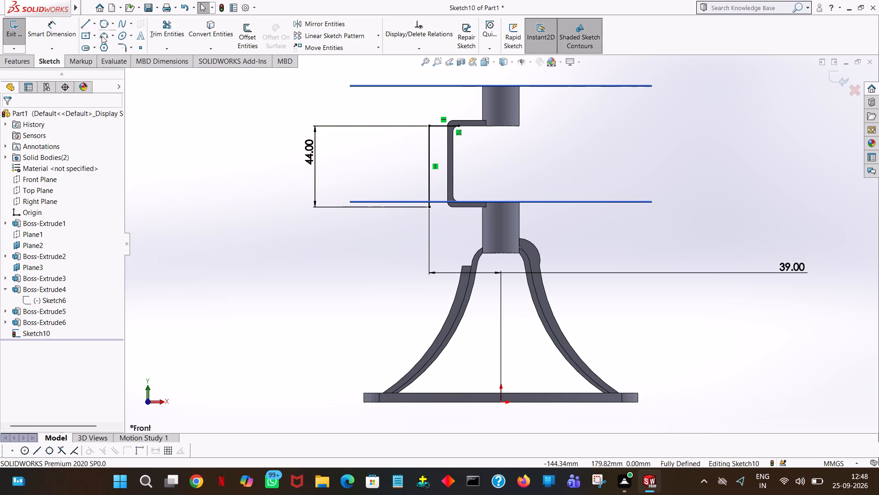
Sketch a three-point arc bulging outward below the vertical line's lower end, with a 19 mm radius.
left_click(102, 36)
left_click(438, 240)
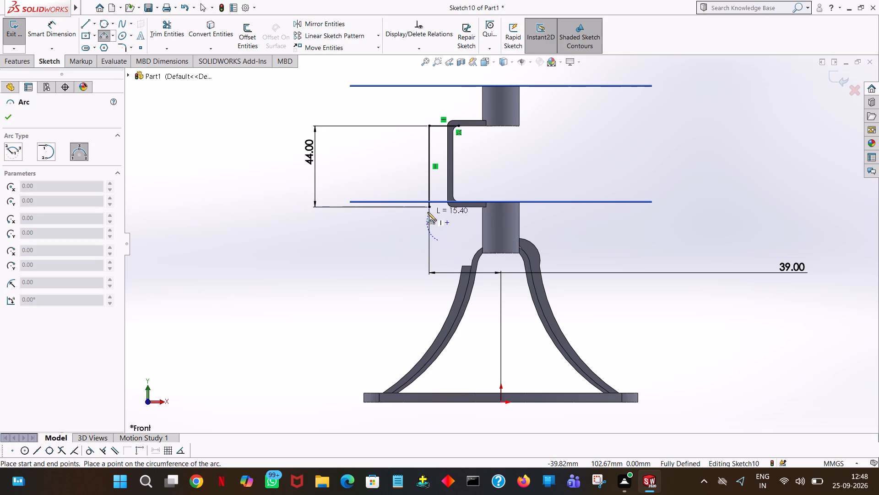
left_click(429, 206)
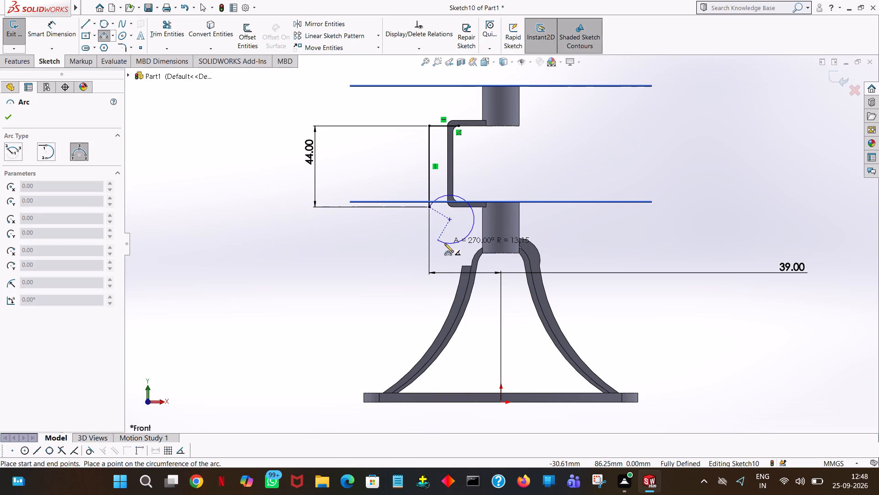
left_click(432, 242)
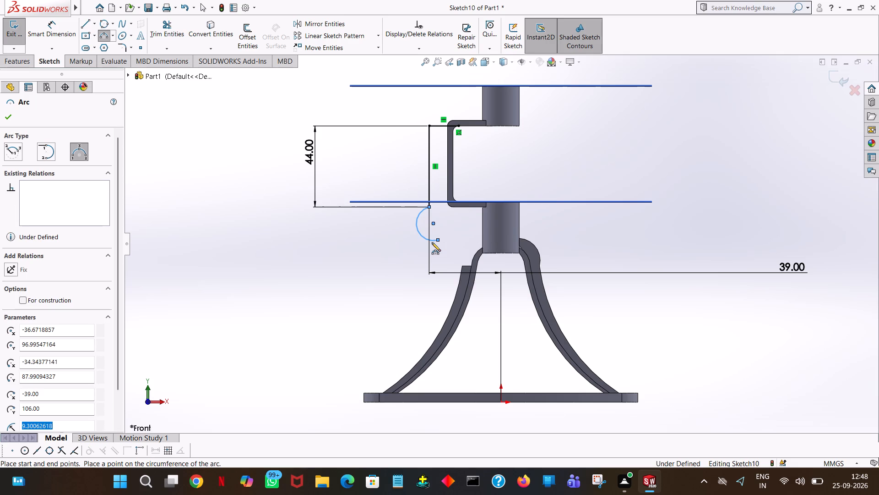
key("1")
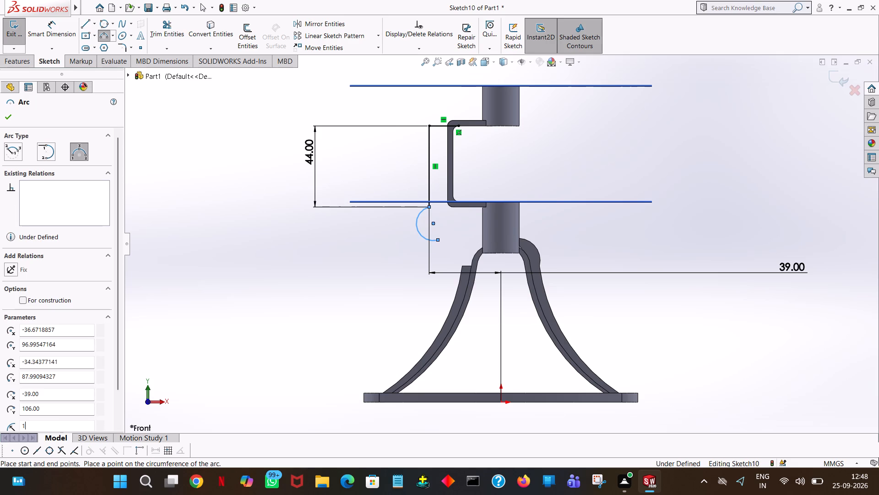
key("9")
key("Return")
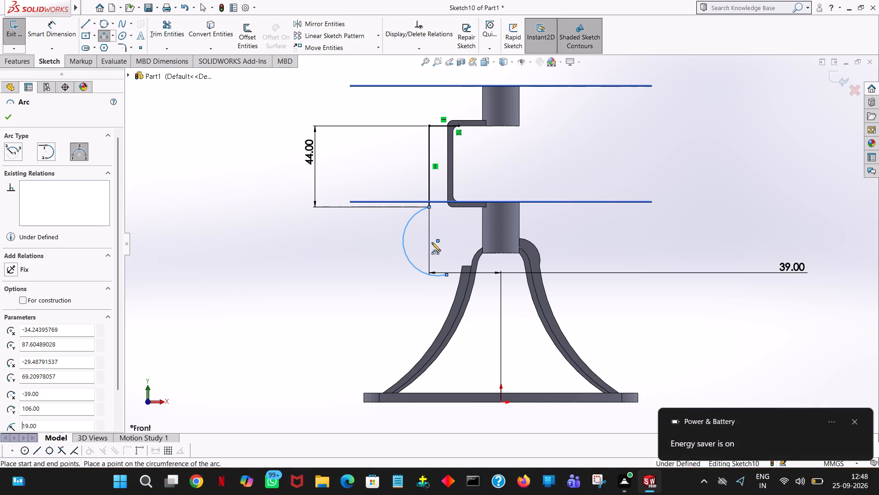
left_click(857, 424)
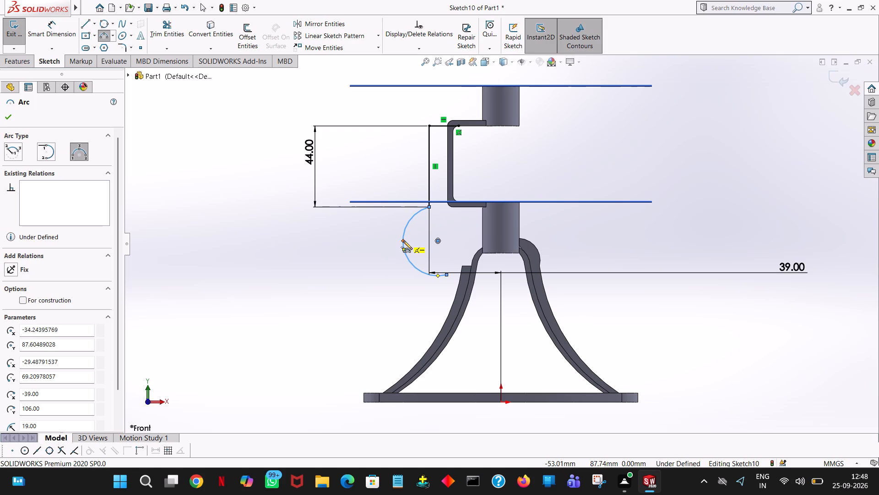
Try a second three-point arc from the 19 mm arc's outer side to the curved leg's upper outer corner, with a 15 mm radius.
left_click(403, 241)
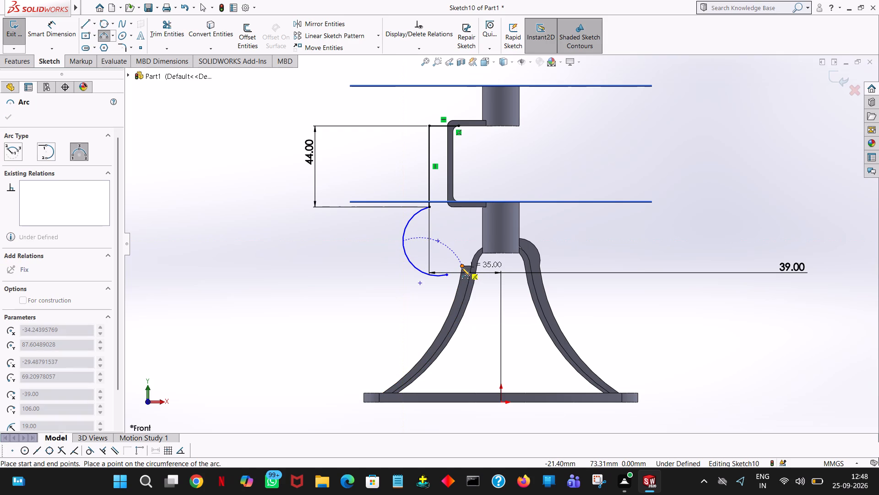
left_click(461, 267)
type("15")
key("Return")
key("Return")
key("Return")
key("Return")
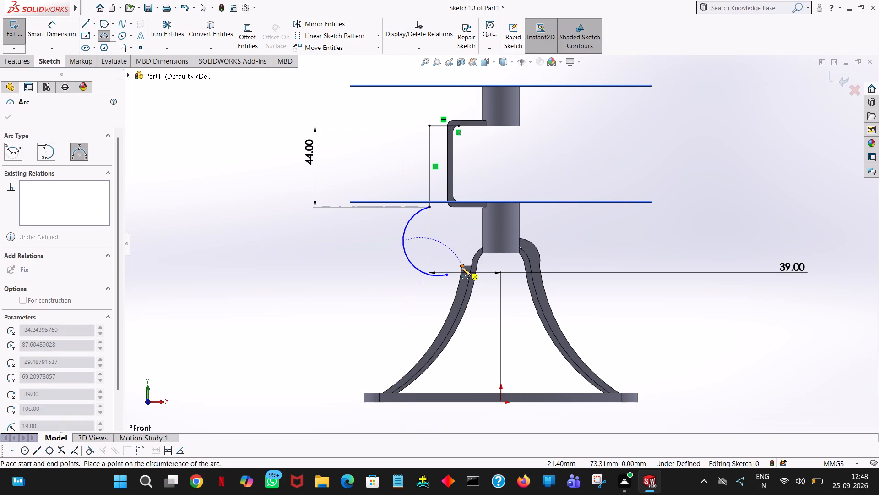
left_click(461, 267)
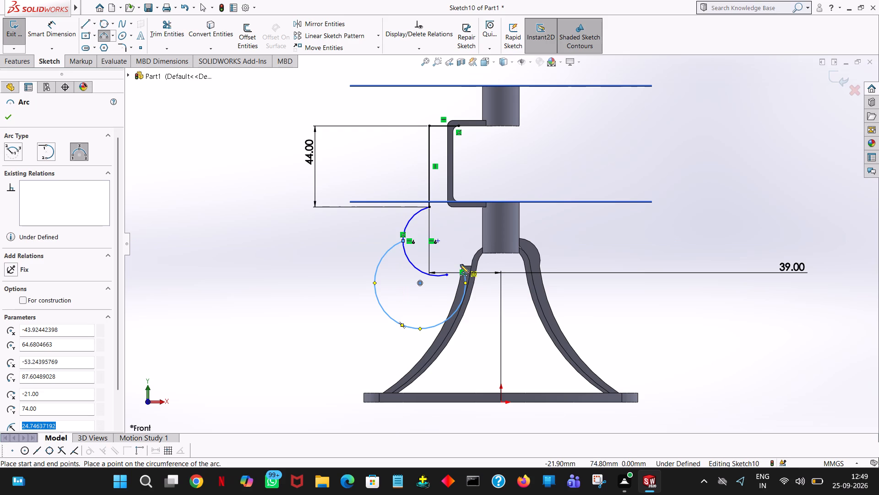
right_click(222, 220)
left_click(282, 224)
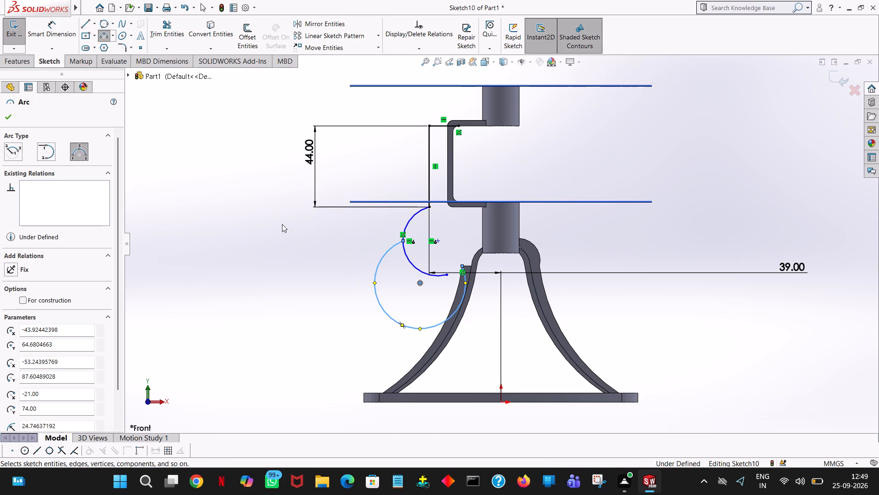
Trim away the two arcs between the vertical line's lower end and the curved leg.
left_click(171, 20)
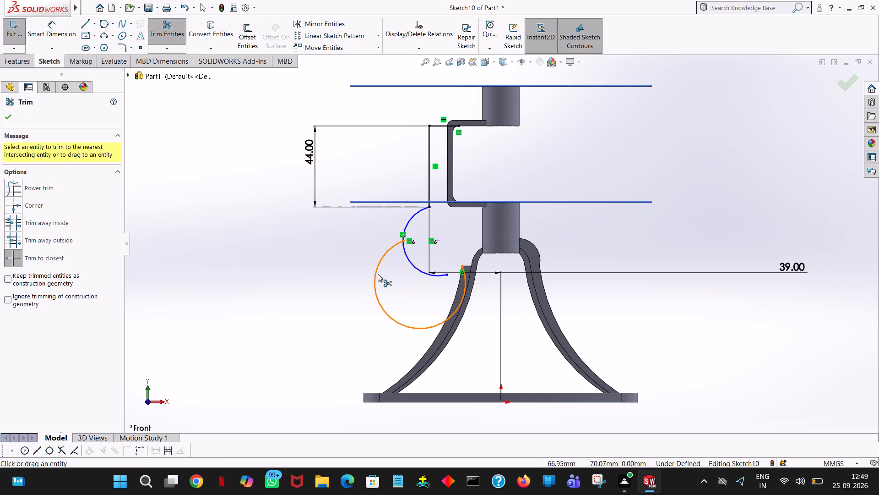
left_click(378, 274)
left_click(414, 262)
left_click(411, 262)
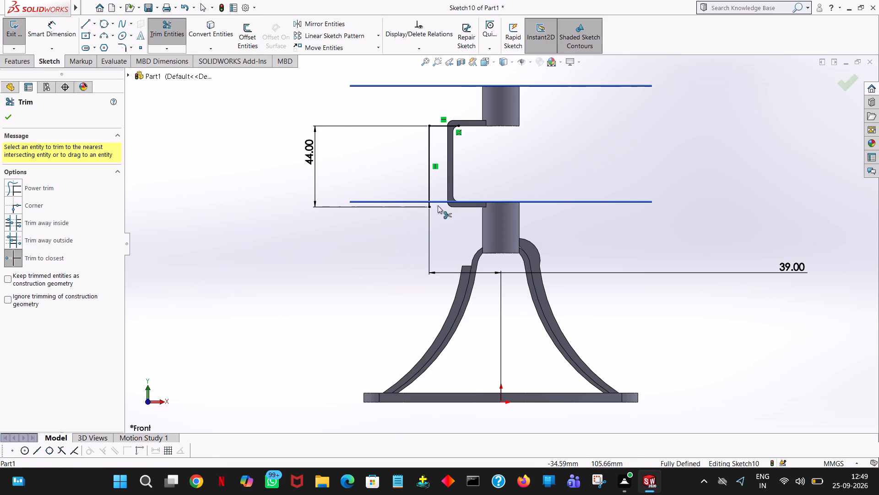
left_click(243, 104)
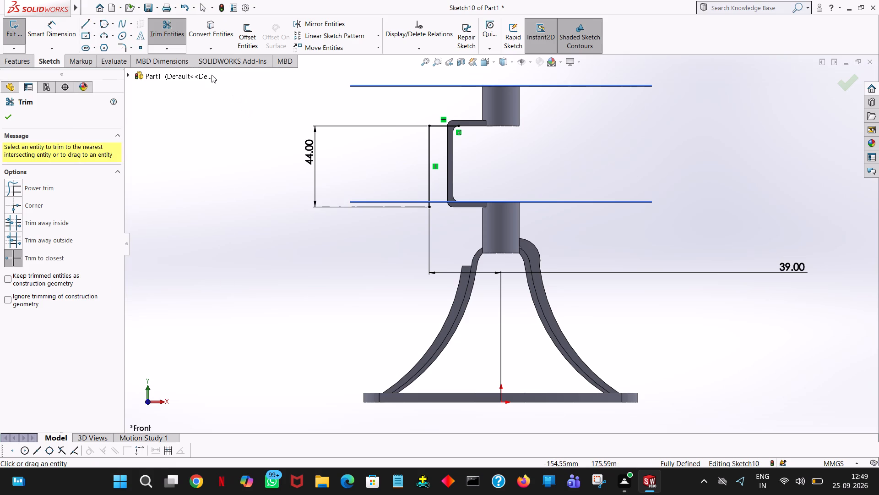
Sketch a 13 mm horizontal line from the vertical line's lower end to the C-shaped bracket's lower edge.
left_click(78, 20)
left_click(81, 23)
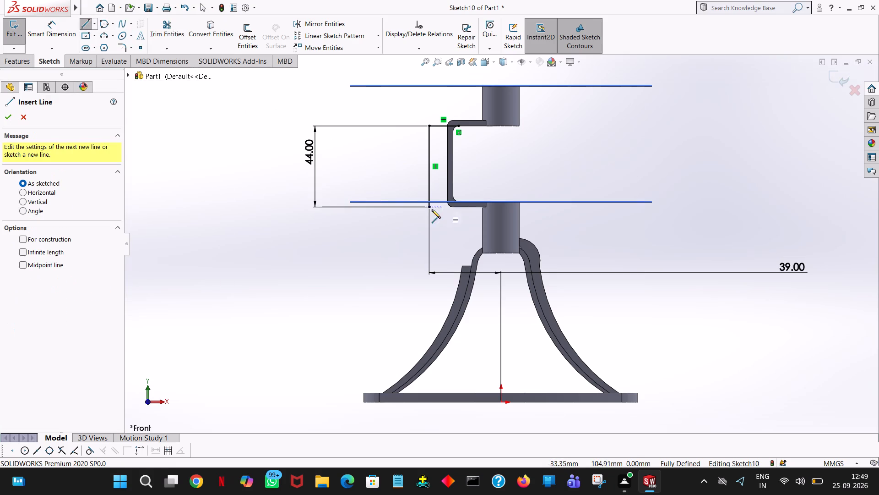
left_click(428, 209)
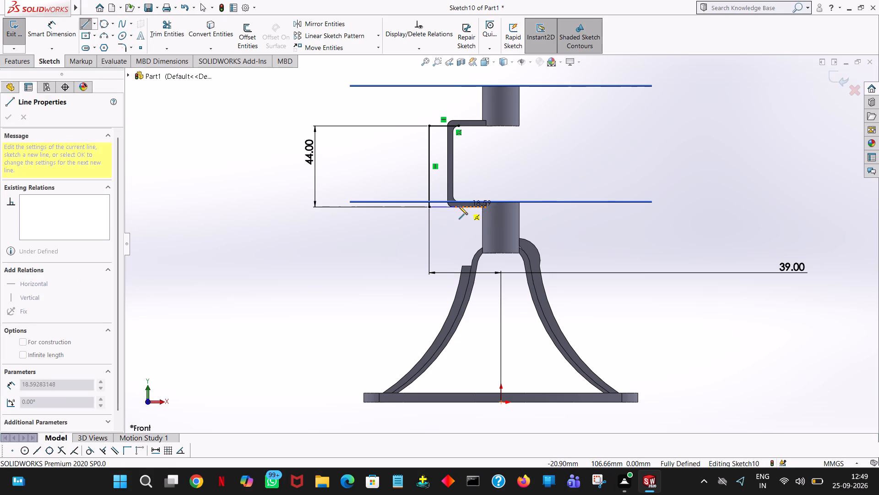
left_click(453, 207)
right_click(453, 207)
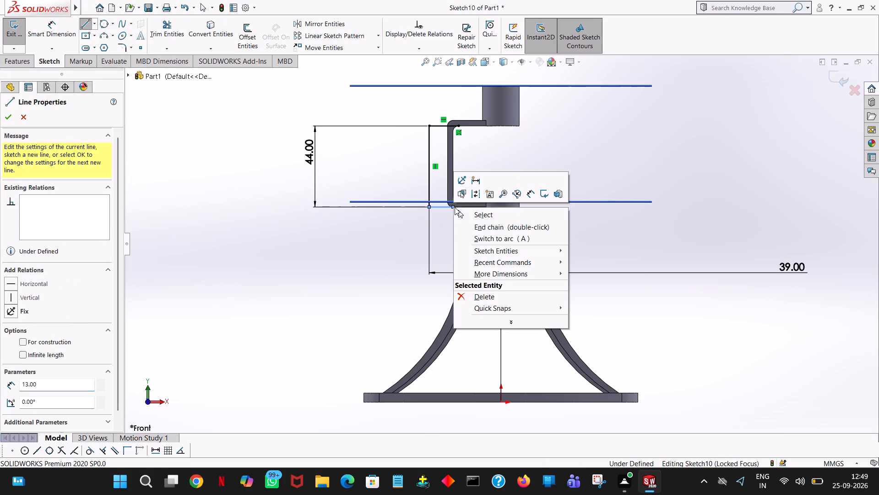
left_click(472, 214)
left_click(539, 163)
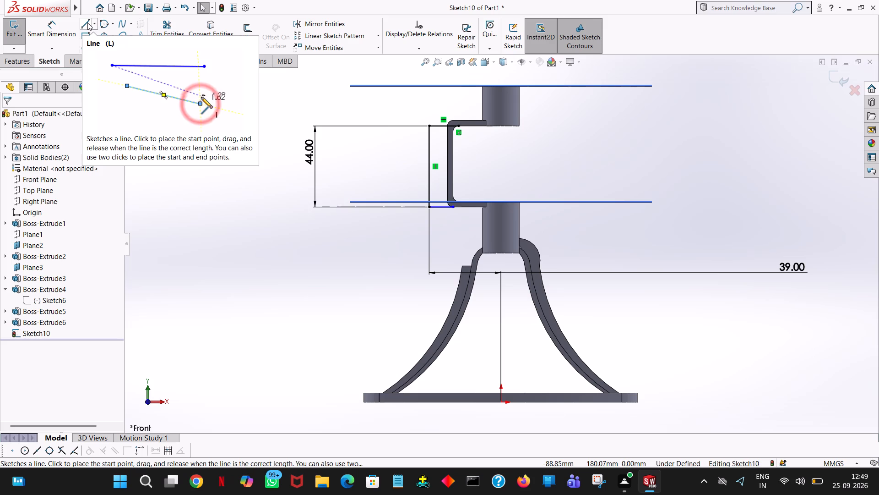
Sketch a 14 mm vertical line up from the bracket's upper edge at the upper cylinder, continued by an 18 mm horizontal line outward.
left_click(87, 22)
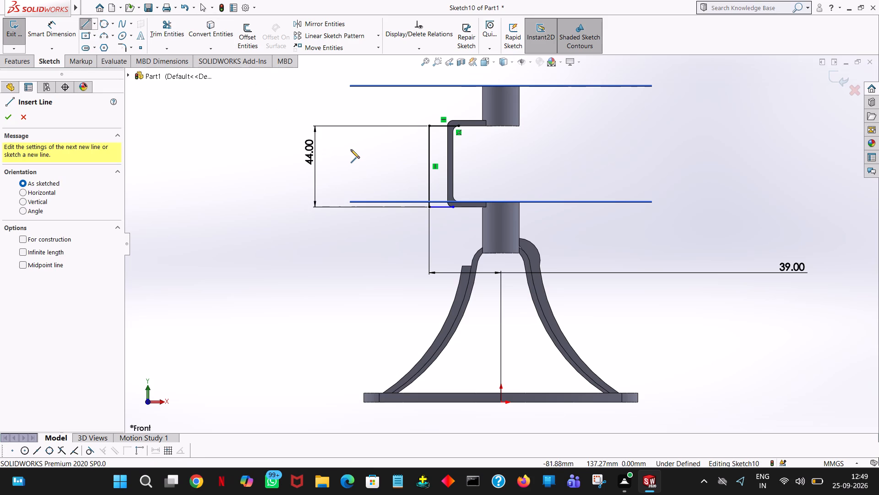
left_click(486, 119)
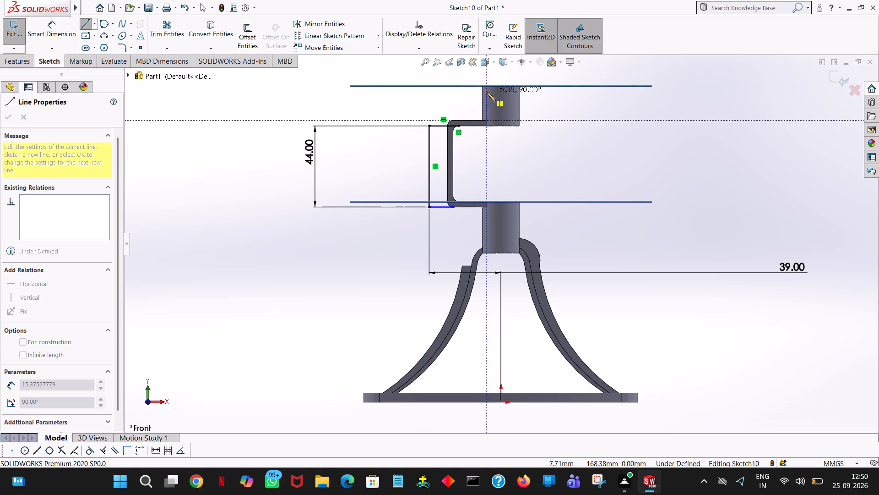
left_click(486, 93)
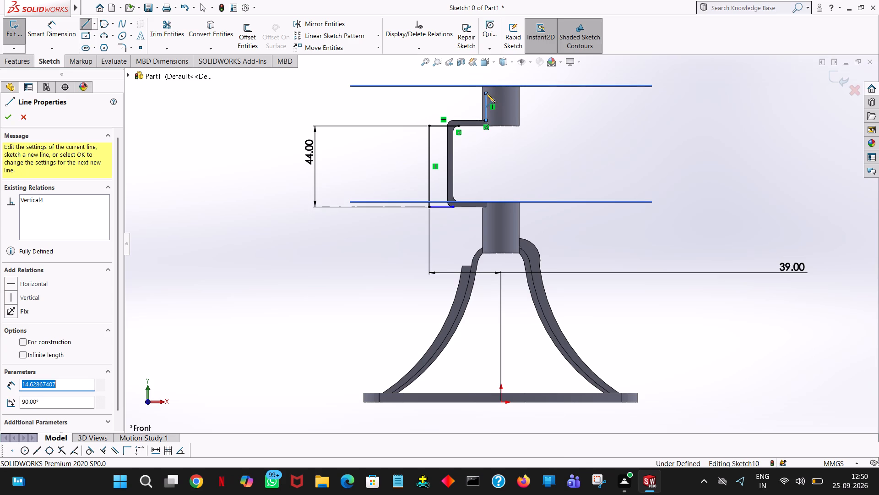
type("14")
key("Return")
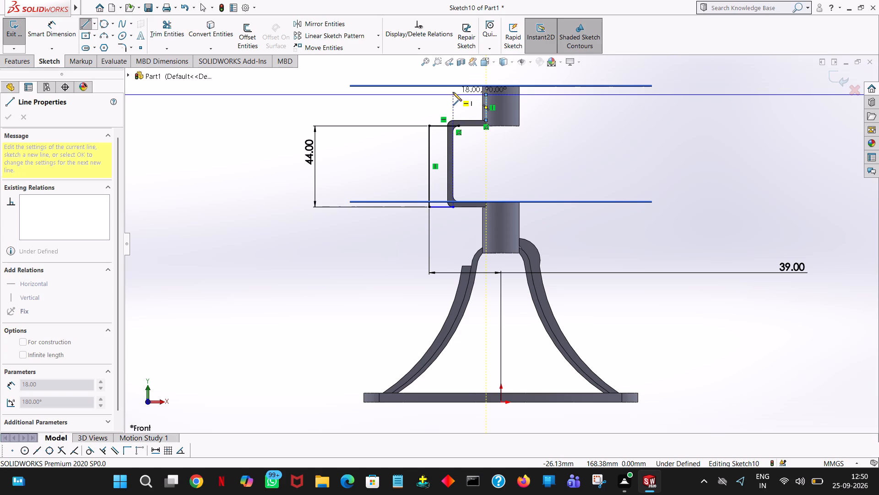
left_click(453, 92)
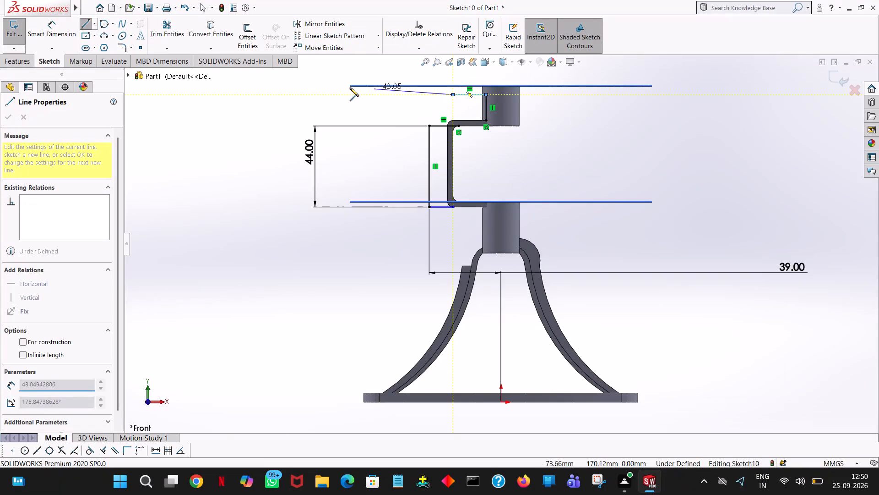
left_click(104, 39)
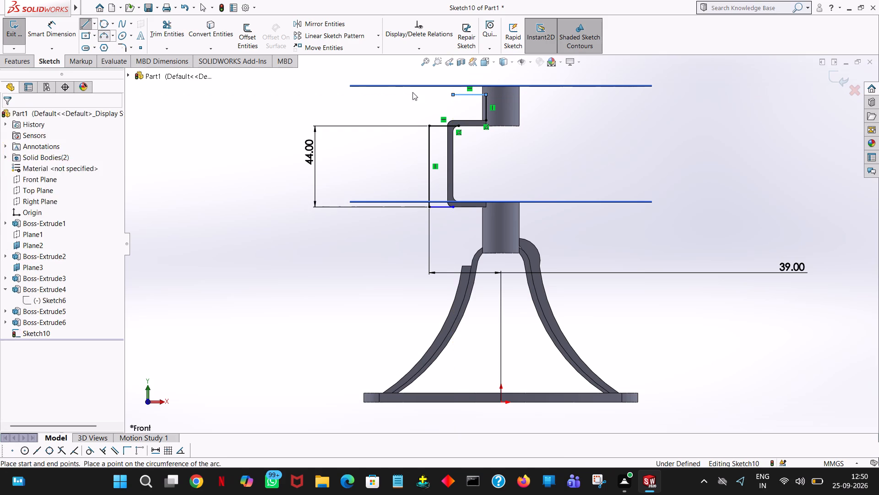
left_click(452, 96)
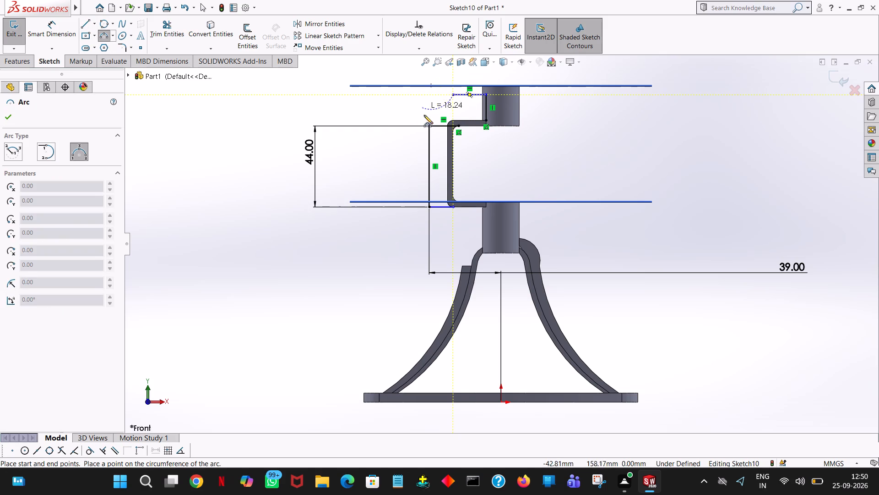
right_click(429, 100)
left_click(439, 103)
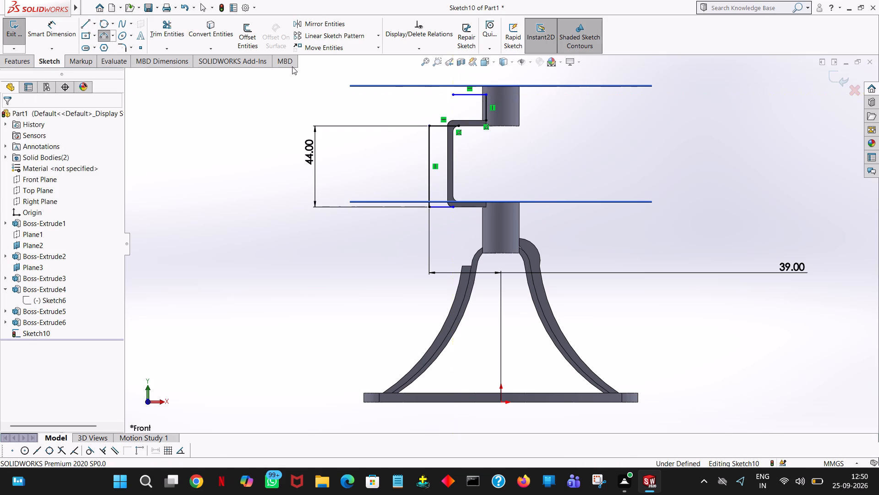
Sketch a three-point arc of about 15 mm radius from the 44 mm vertical line's upper end to the upper horizontal line's outer end.
left_click(108, 35)
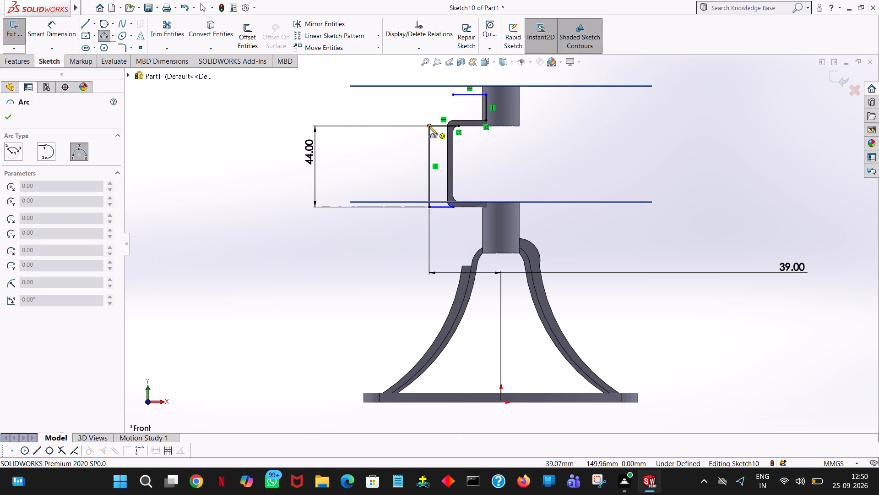
left_click(429, 126)
left_click(452, 95)
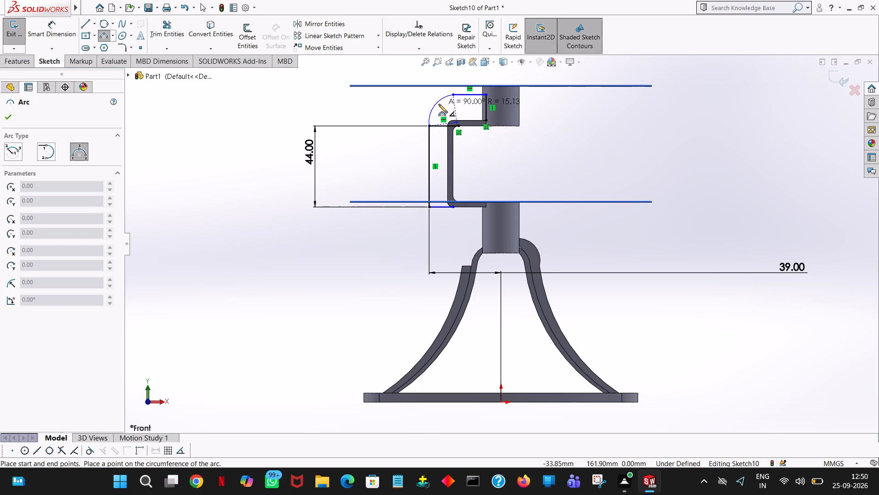
left_click(439, 104)
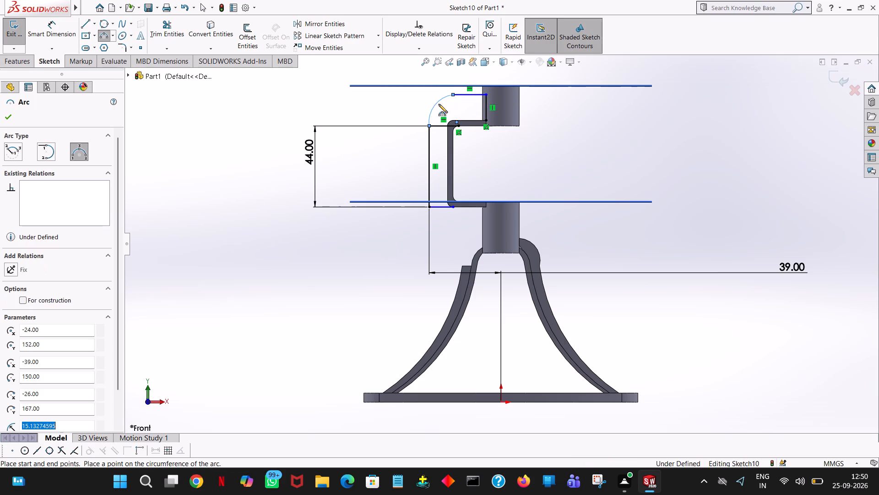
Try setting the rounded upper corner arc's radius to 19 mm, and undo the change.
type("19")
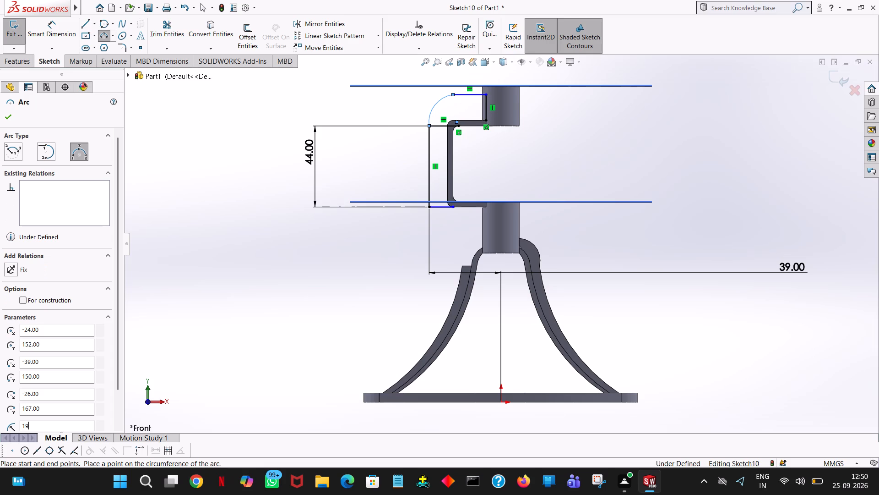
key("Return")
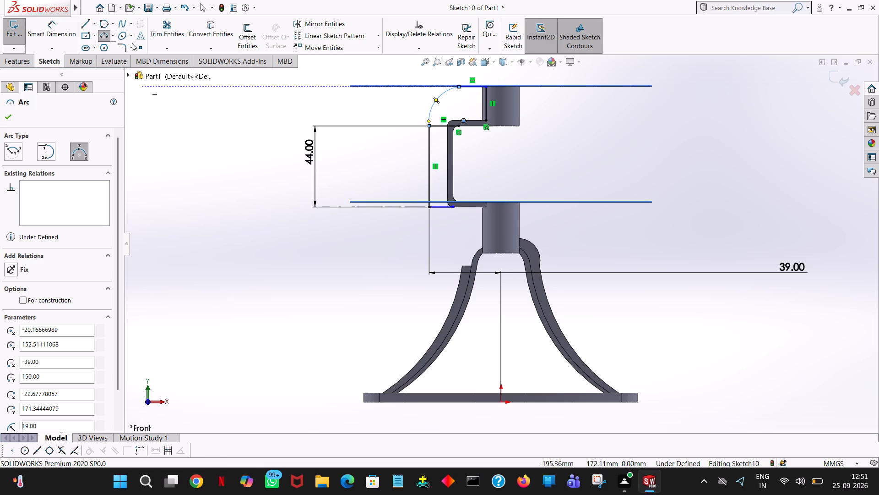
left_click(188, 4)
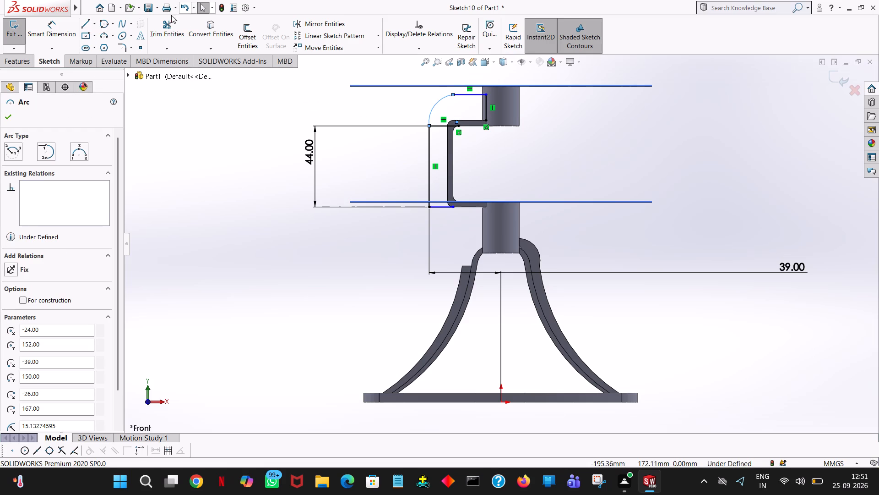
Dimension the length of the upper horizontal line beside the upper cylinder.
left_click(56, 26)
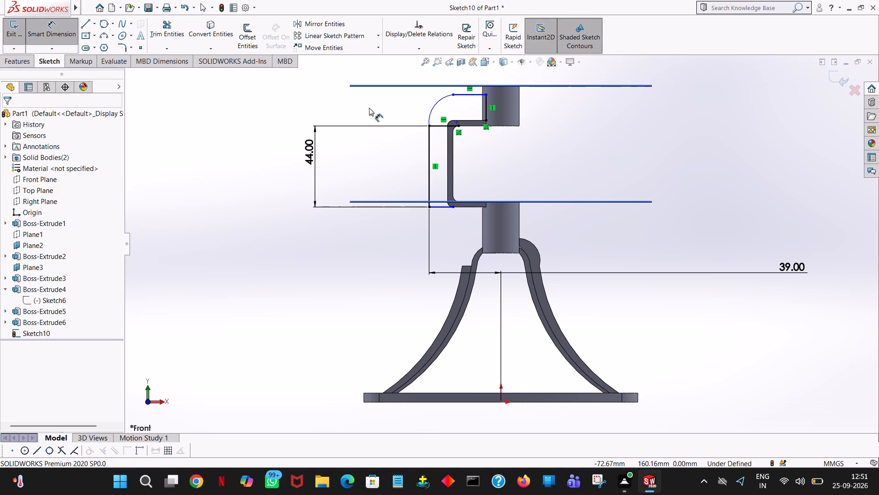
left_click(473, 96)
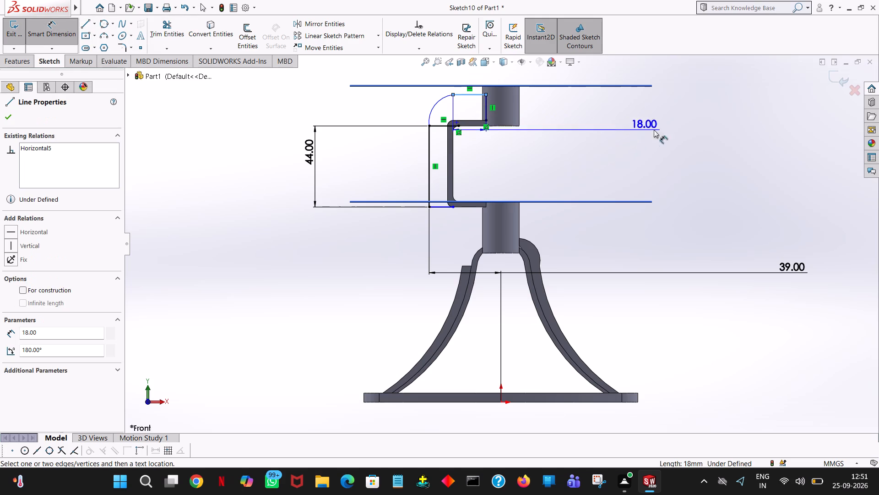
left_click(716, 131)
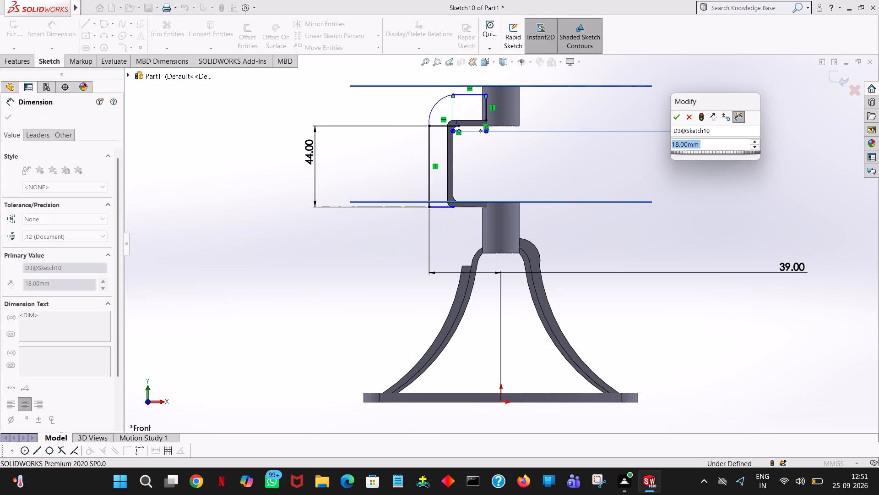
left_click(676, 118)
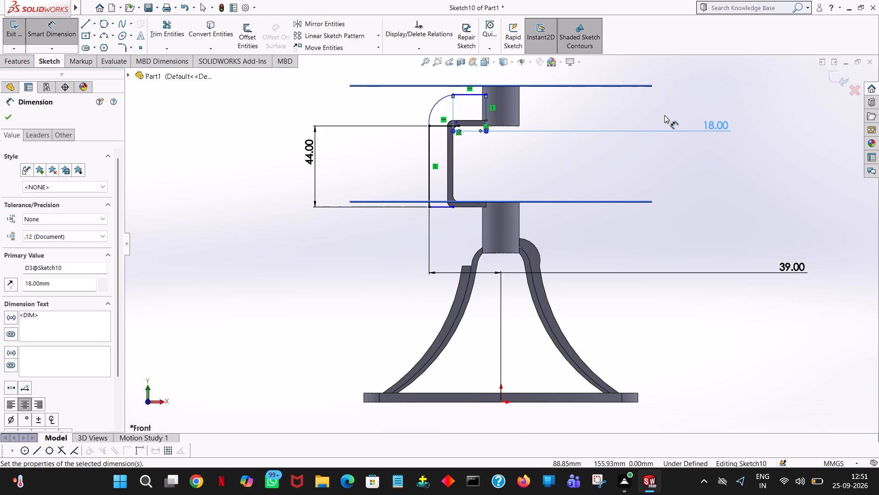
left_click(664, 115)
Dimension the vertical distance from the sketch origin to the upper horizontal line.
left_click(470, 93)
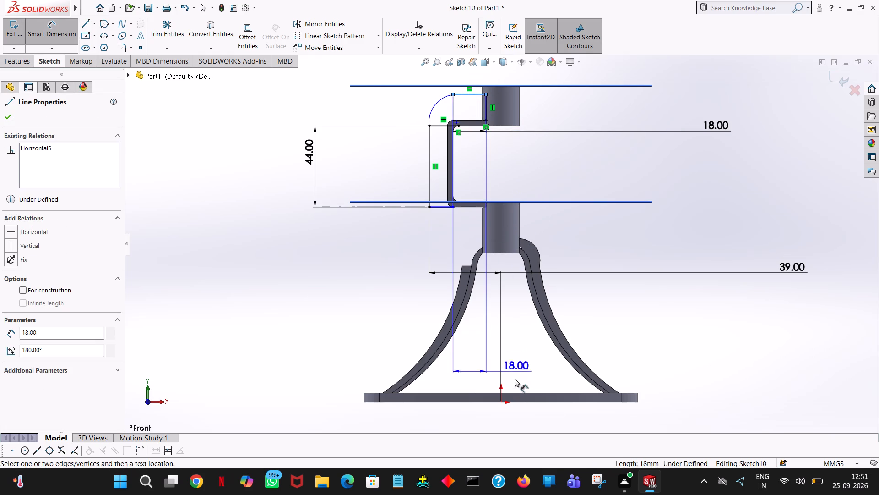
left_click(501, 402)
left_click(697, 311)
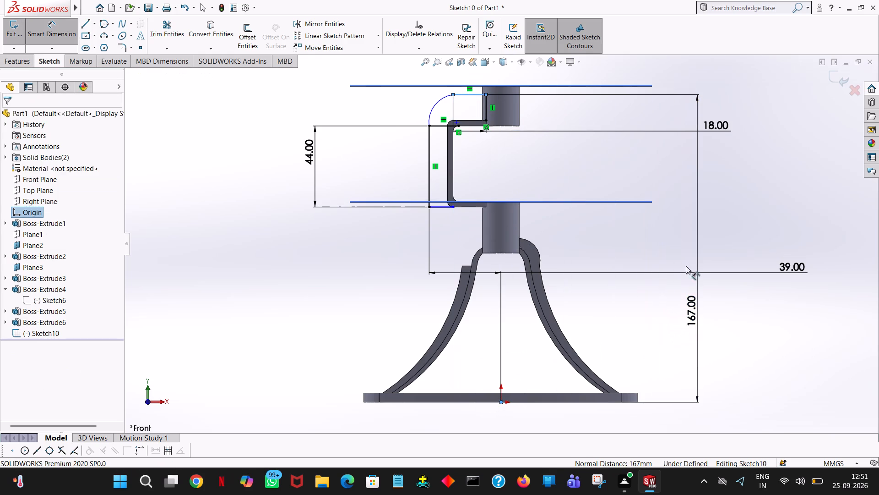
left_click(659, 296)
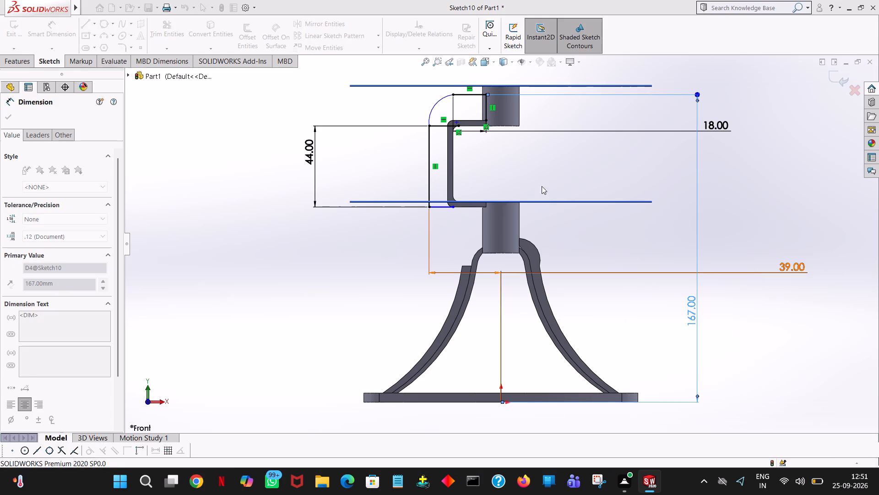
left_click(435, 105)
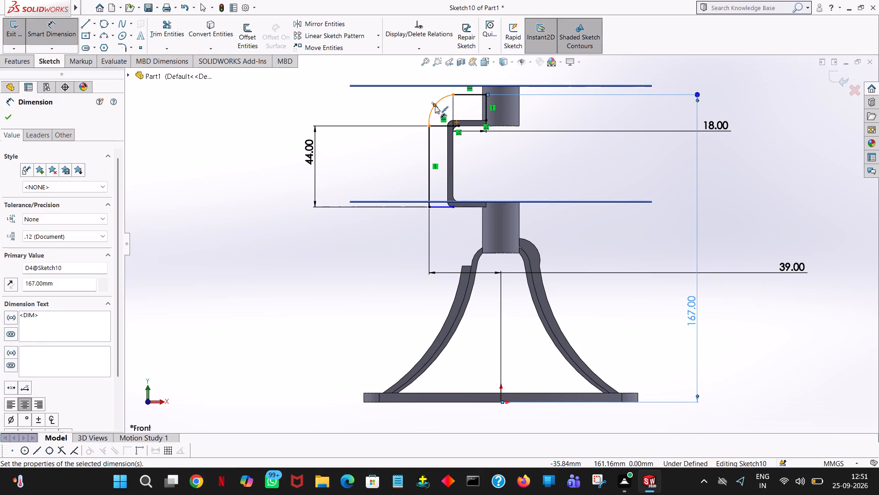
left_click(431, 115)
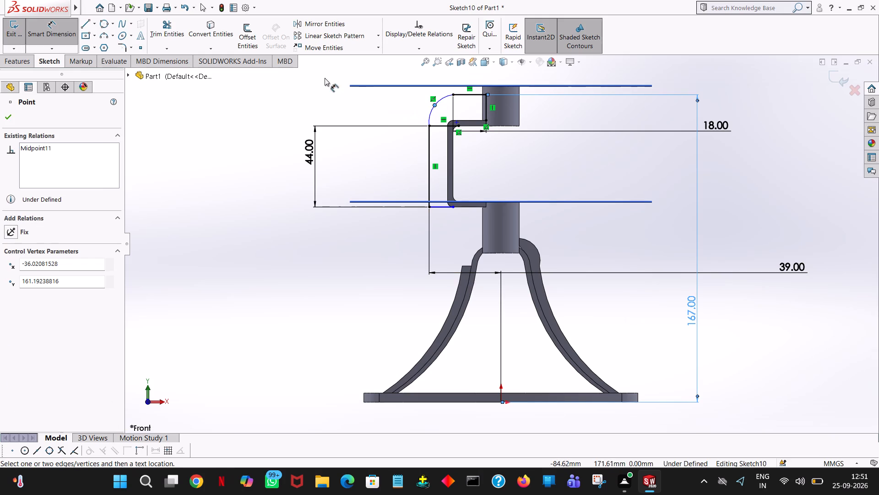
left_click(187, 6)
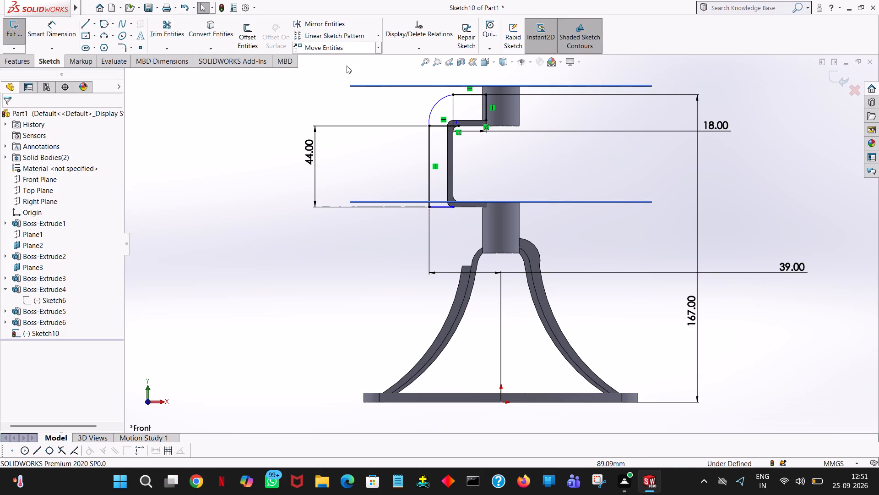
Set the radius of the rounded upper corner arc to 19 mm.
left_click(436, 105)
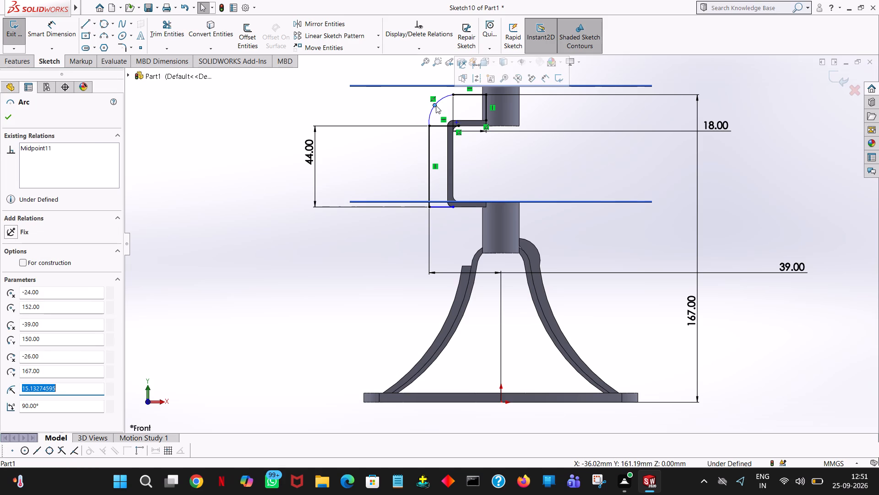
type("19")
key("Return")
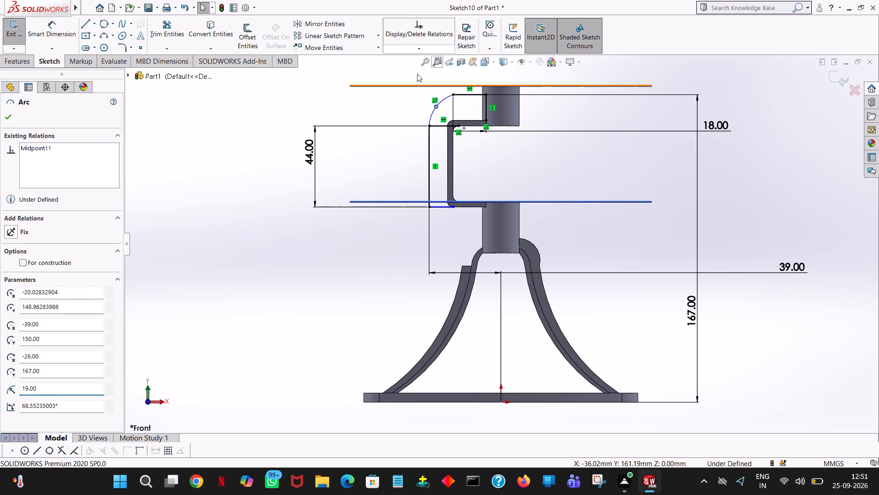
left_click(276, 129)
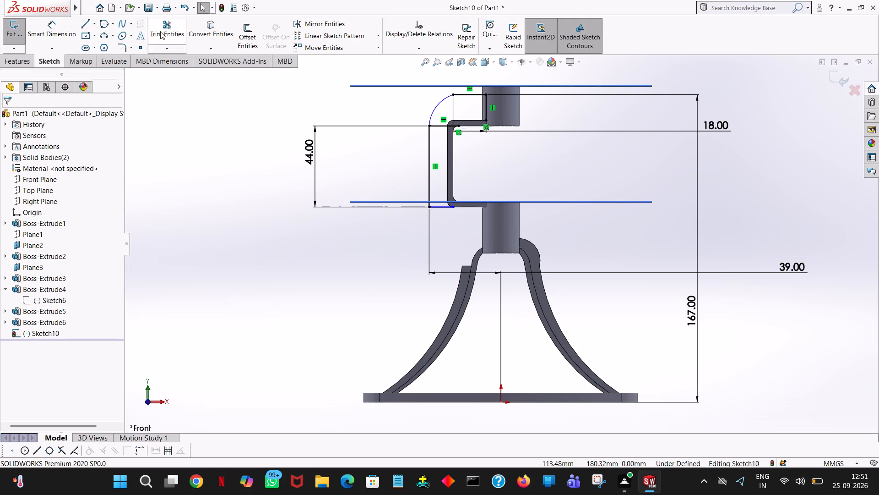
Add a radius dimension to the rounded upper corner arc.
left_click(52, 32)
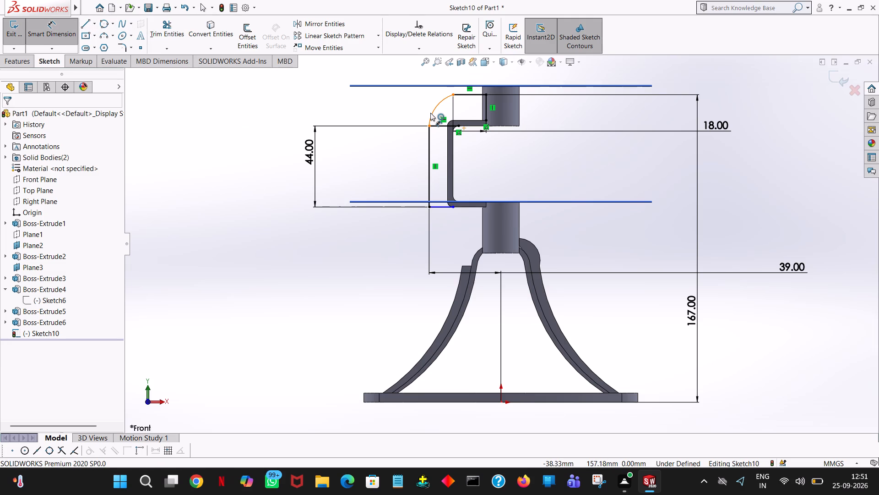
left_click(430, 113)
left_click(334, 97)
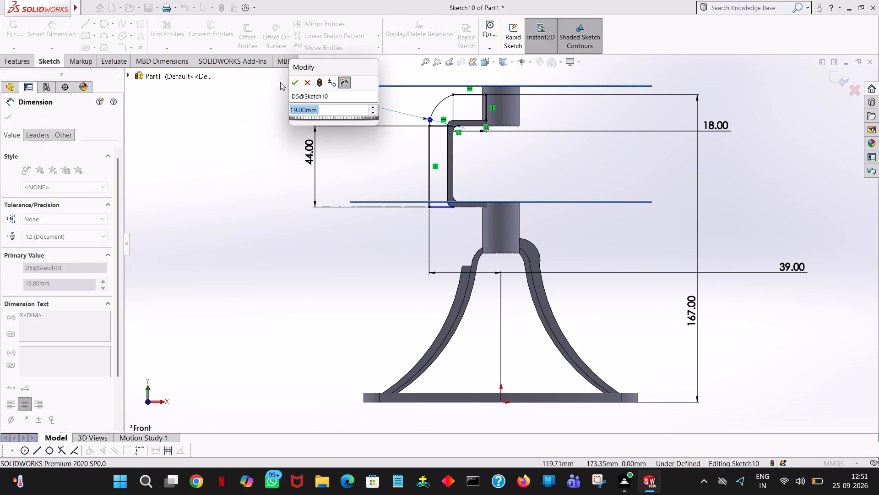
left_click(298, 84)
left_click(259, 105)
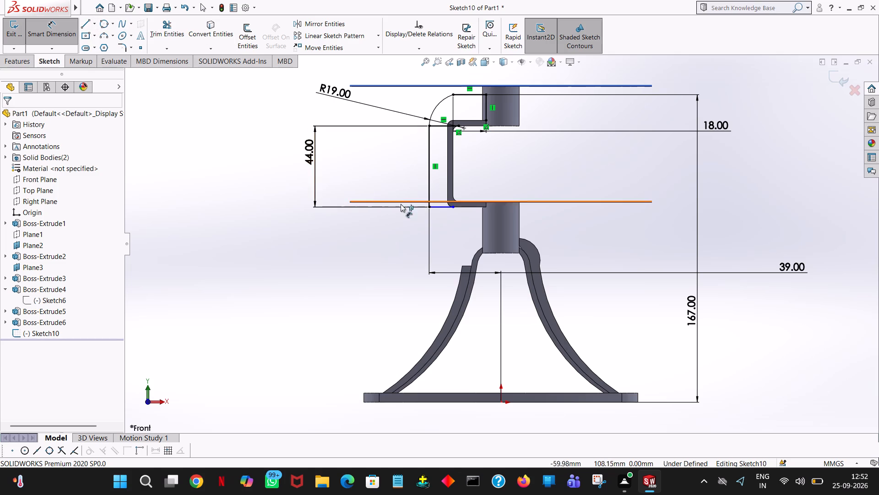
Dimension the length of the lower horizontal line that meets the C-shaped bracket's lower edge.
left_click(442, 207)
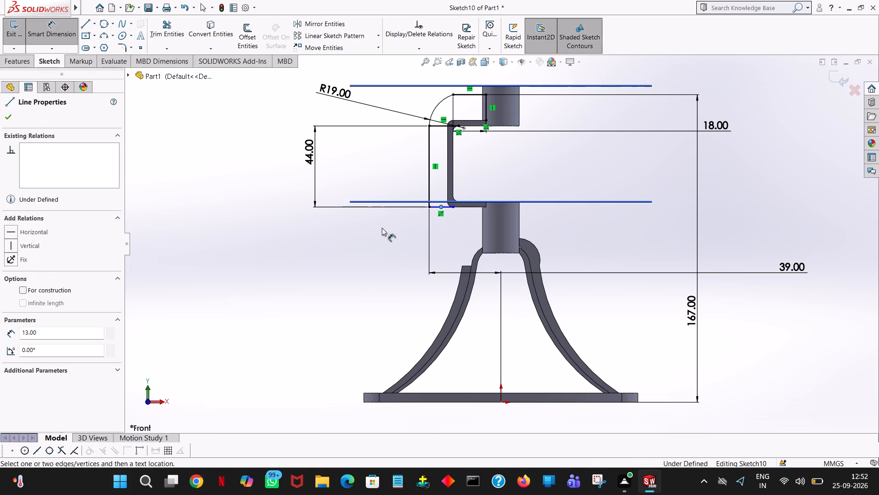
left_click(434, 206)
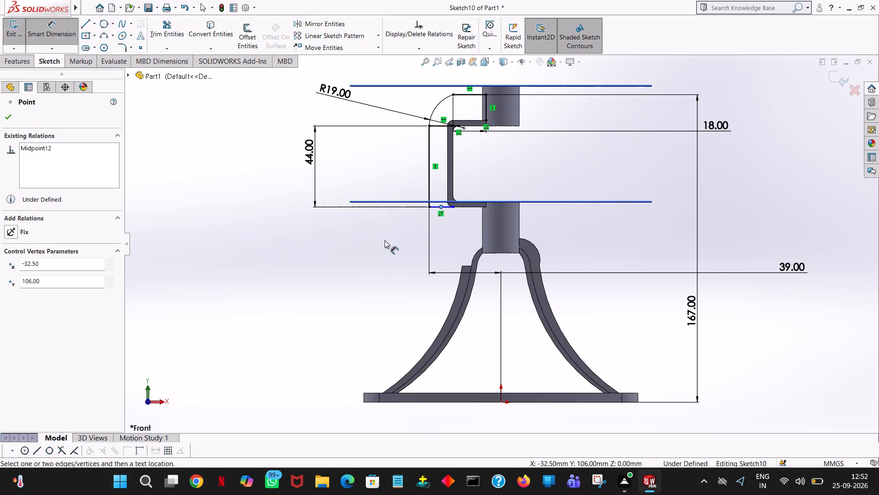
left_click(58, 33)
left_click(58, 33)
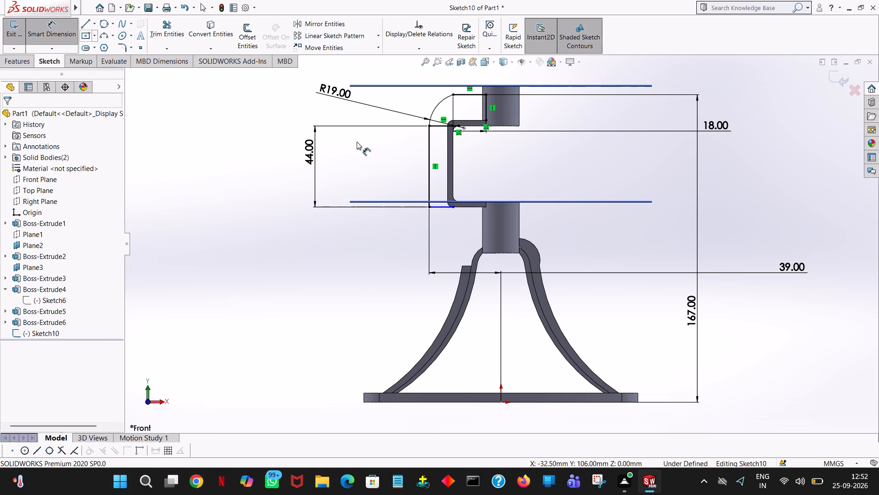
left_click(439, 206)
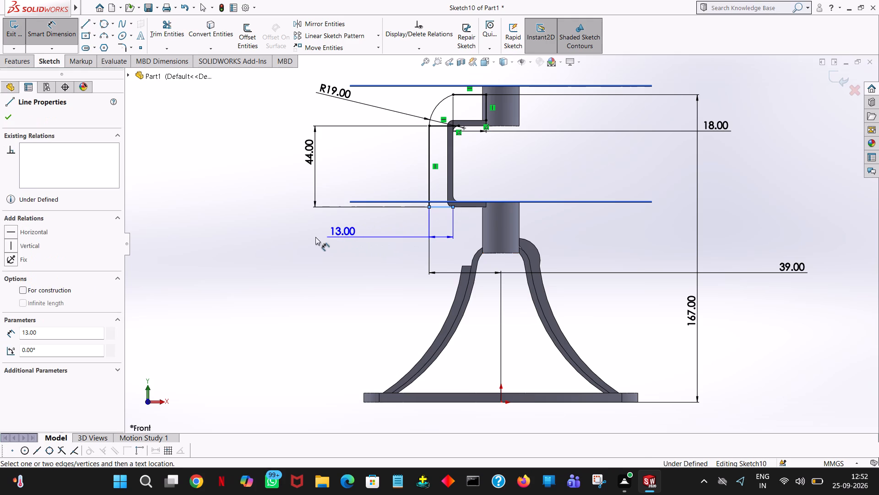
left_click(315, 237)
left_click(278, 217)
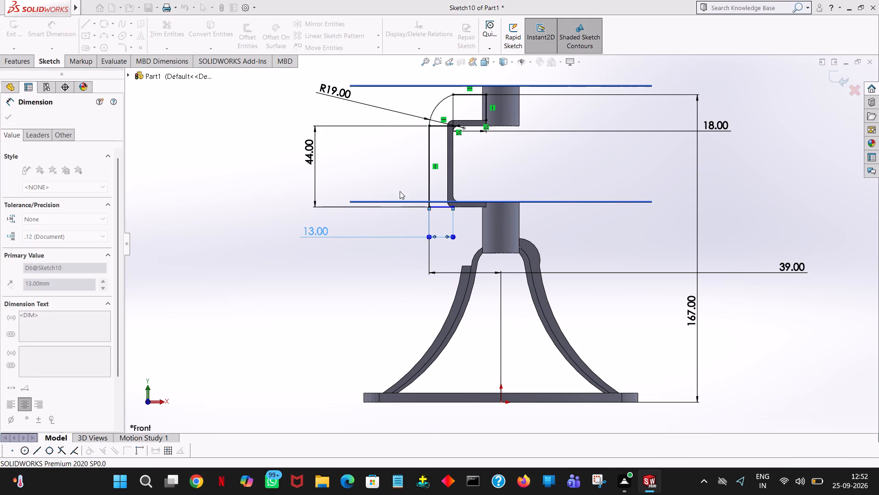
Dimension the vertical distance from the sketch origin to the lower horizontal line.
left_click(441, 206)
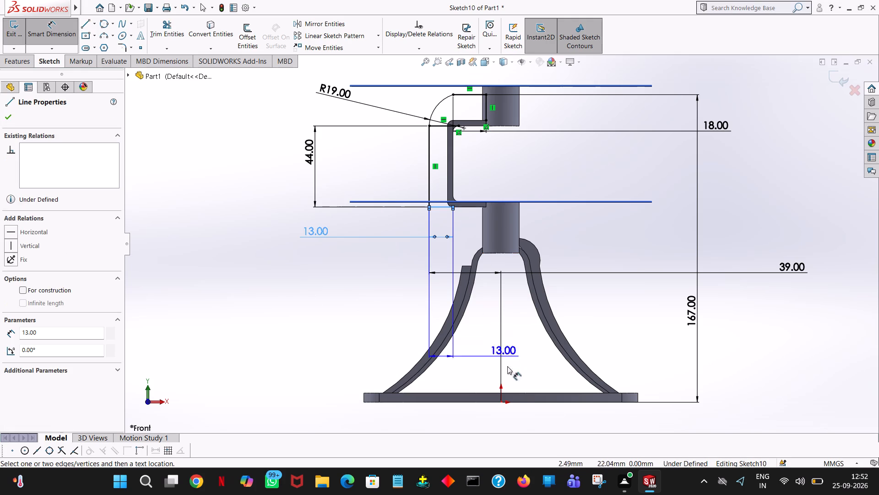
left_click(500, 402)
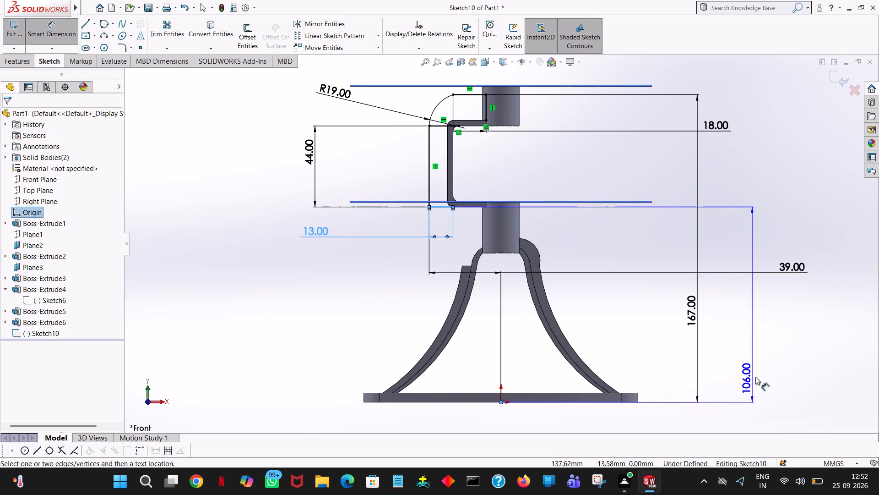
left_click(755, 377)
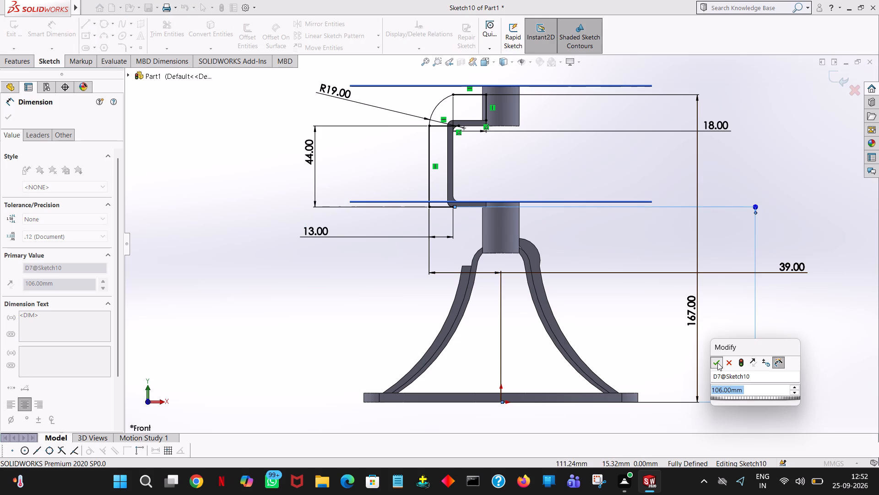
left_click(717, 363)
left_click(776, 165)
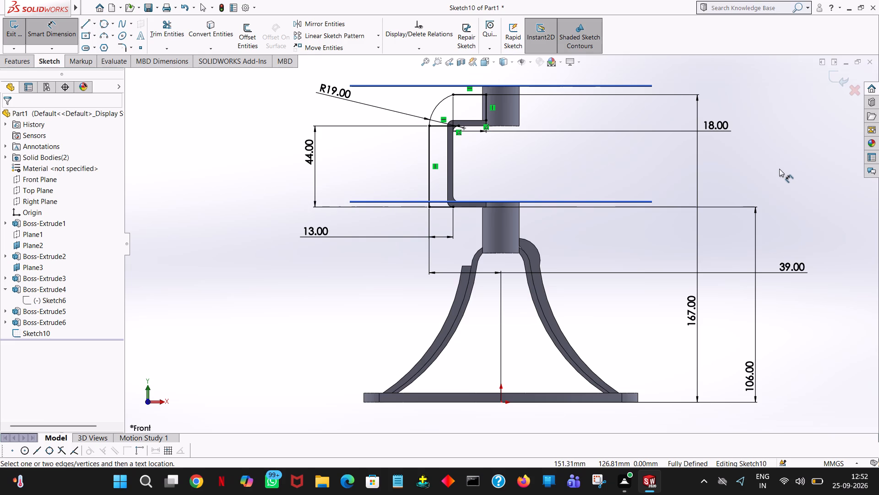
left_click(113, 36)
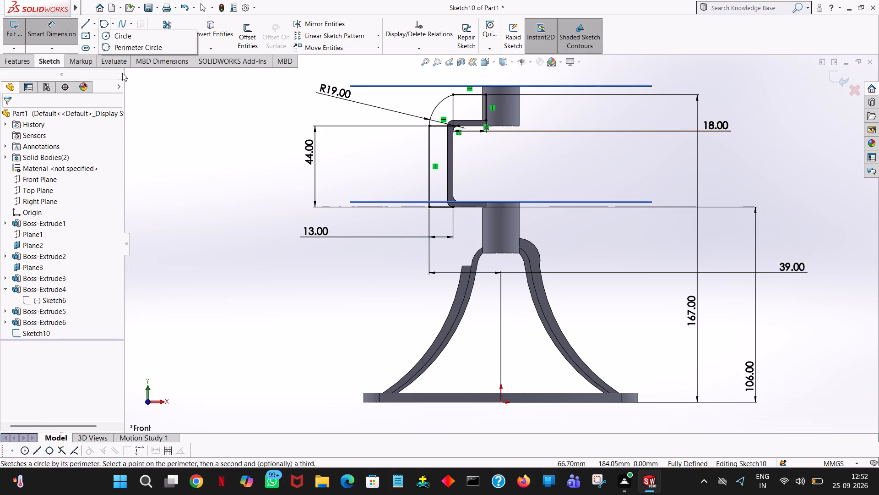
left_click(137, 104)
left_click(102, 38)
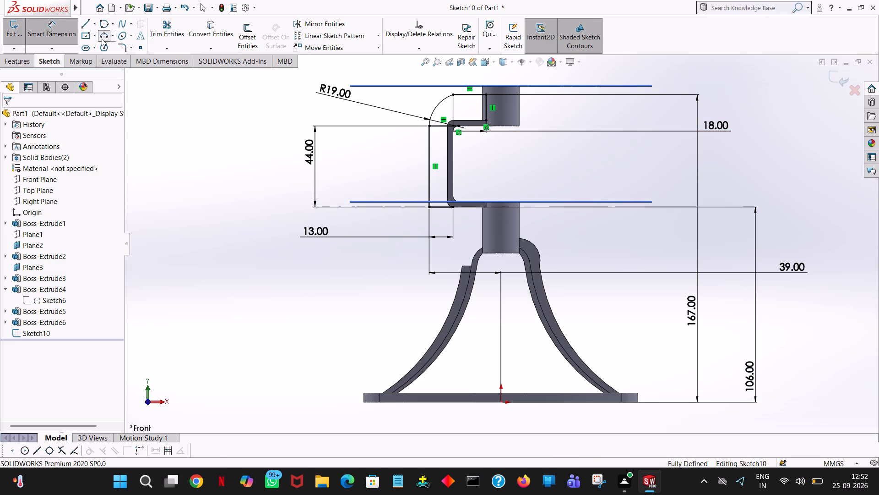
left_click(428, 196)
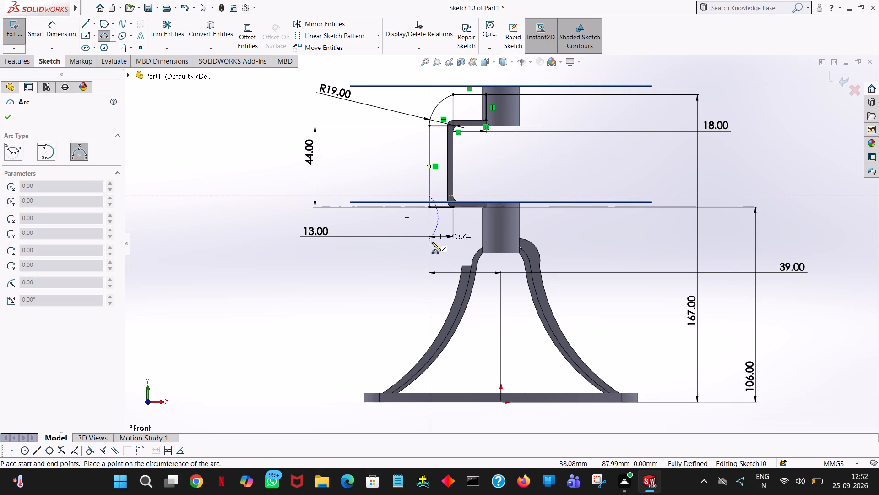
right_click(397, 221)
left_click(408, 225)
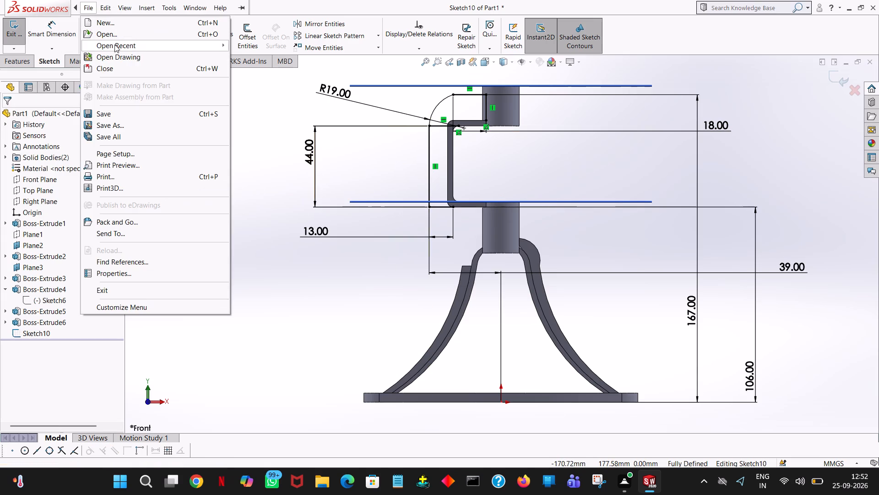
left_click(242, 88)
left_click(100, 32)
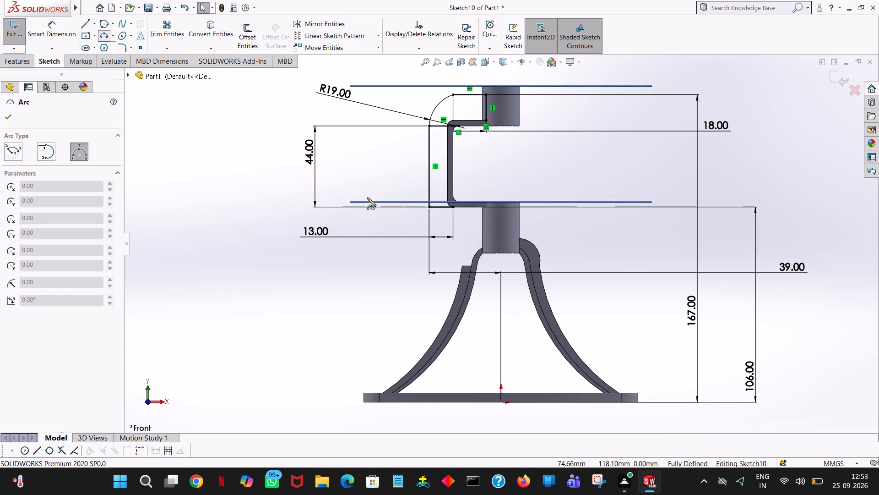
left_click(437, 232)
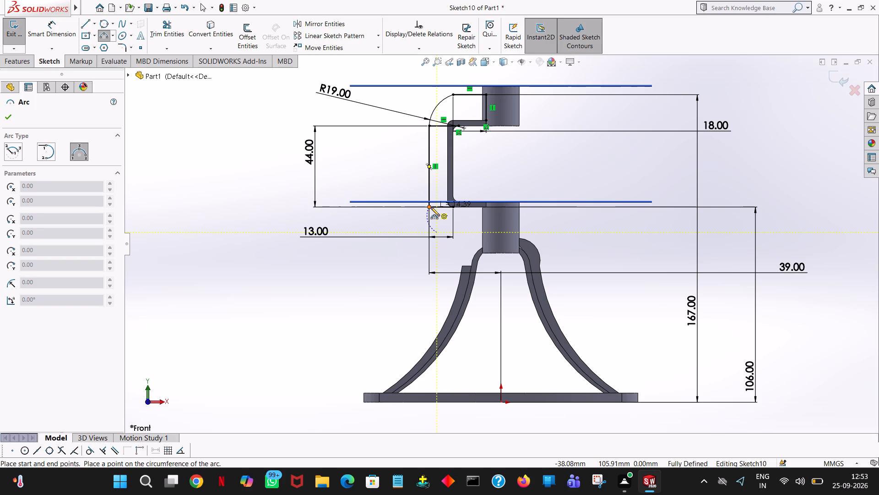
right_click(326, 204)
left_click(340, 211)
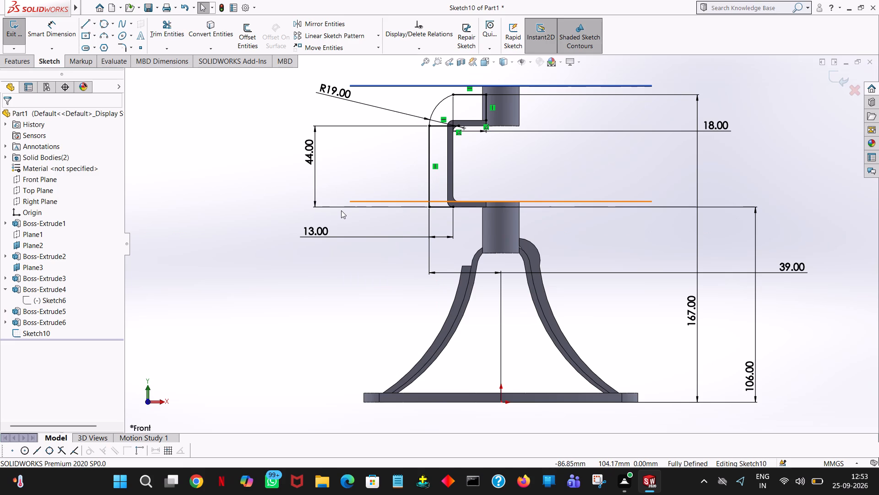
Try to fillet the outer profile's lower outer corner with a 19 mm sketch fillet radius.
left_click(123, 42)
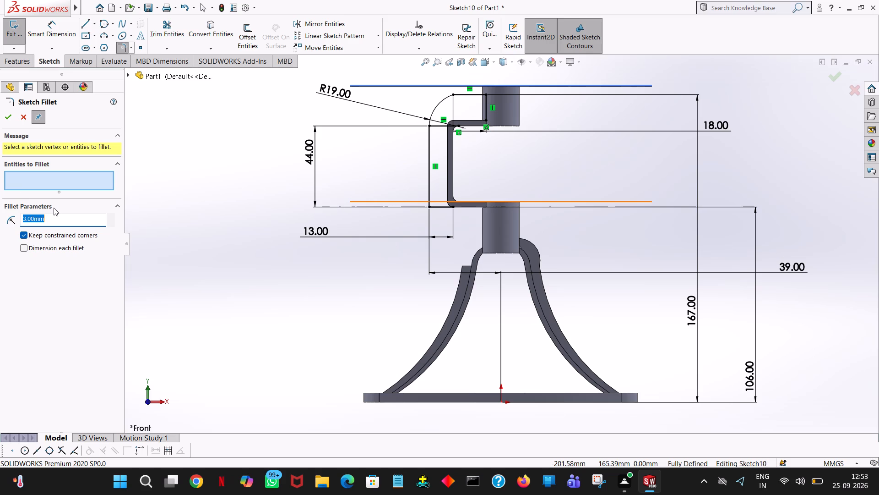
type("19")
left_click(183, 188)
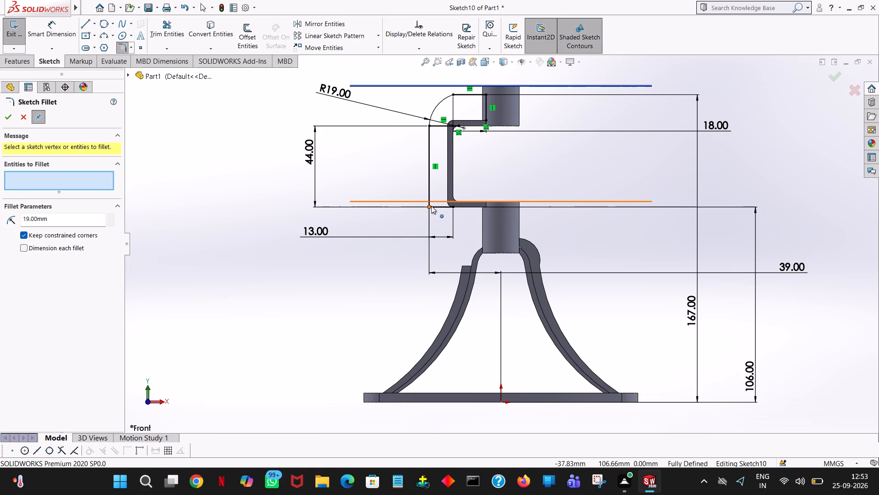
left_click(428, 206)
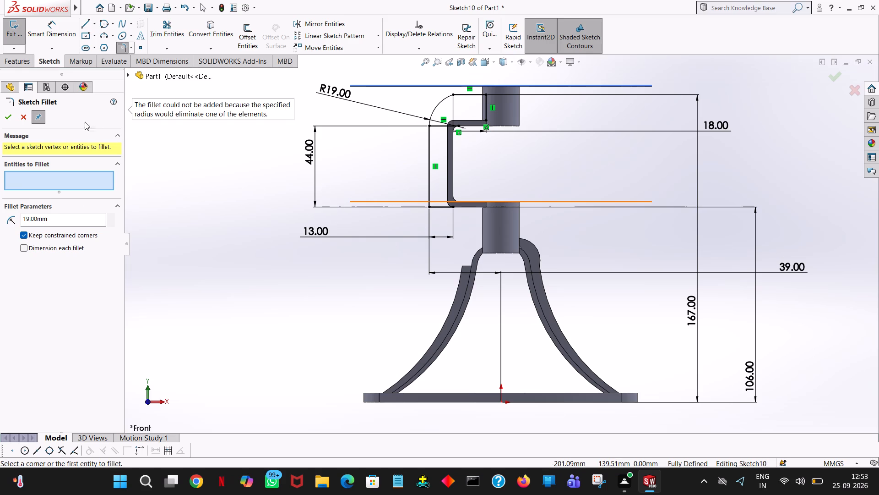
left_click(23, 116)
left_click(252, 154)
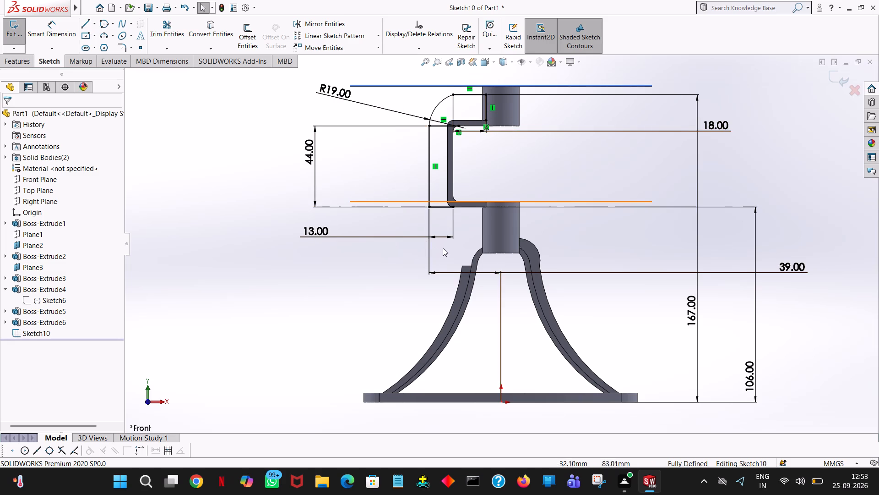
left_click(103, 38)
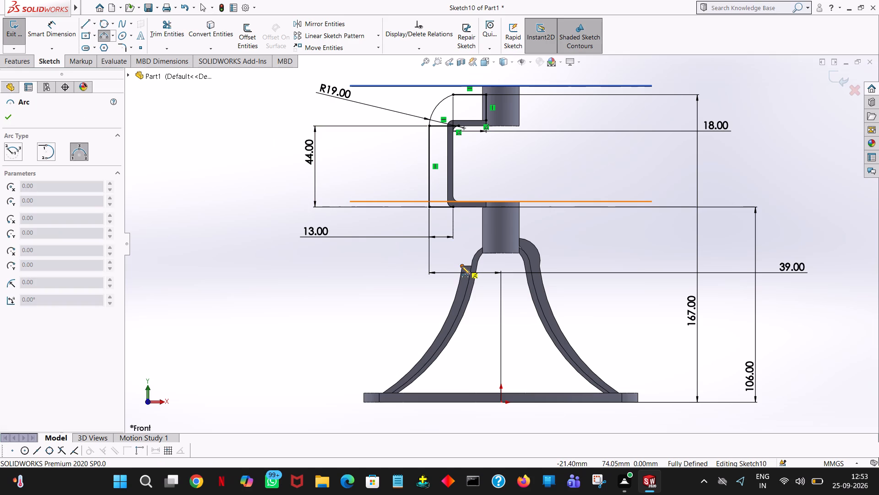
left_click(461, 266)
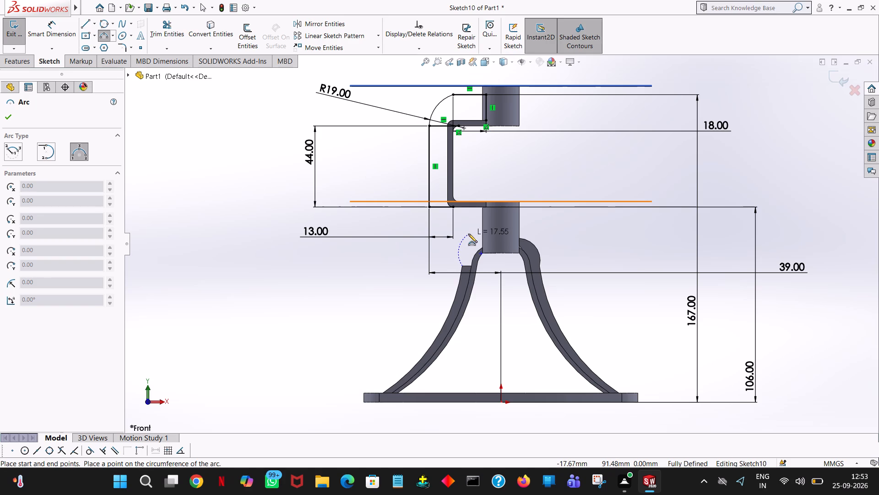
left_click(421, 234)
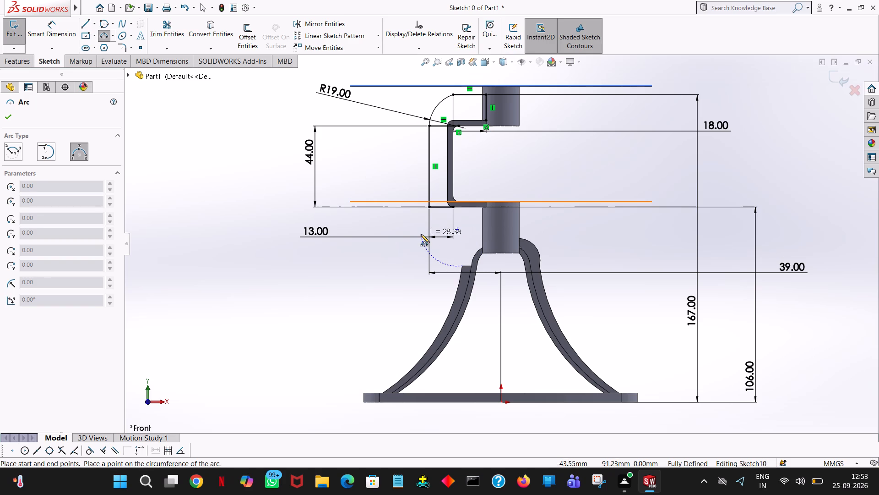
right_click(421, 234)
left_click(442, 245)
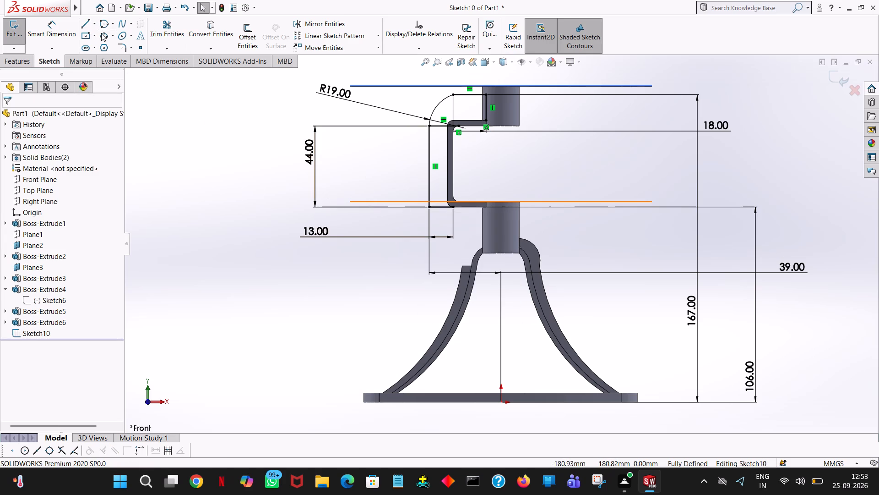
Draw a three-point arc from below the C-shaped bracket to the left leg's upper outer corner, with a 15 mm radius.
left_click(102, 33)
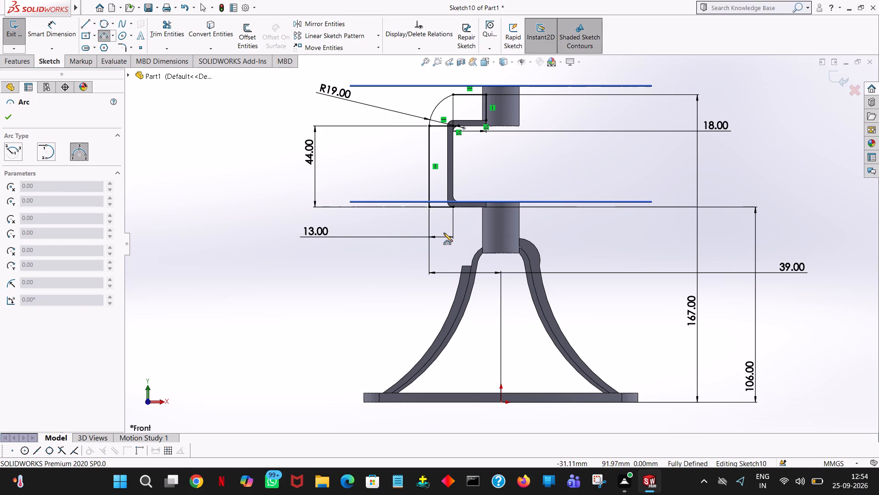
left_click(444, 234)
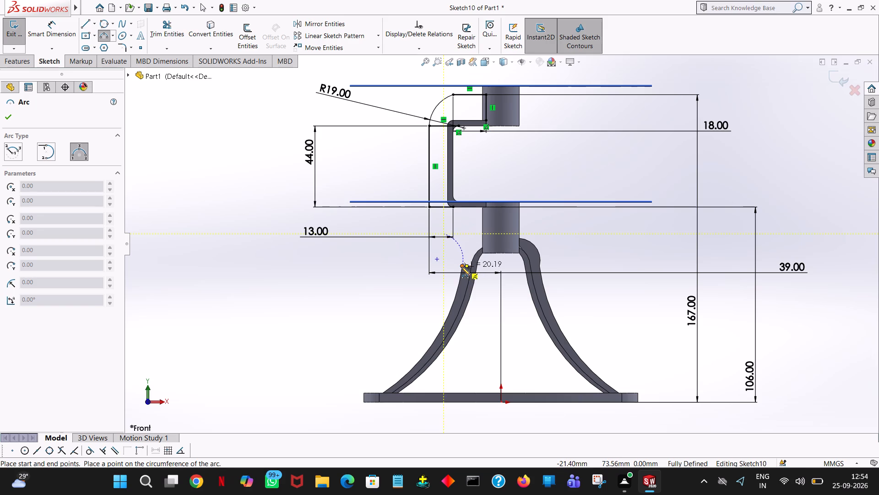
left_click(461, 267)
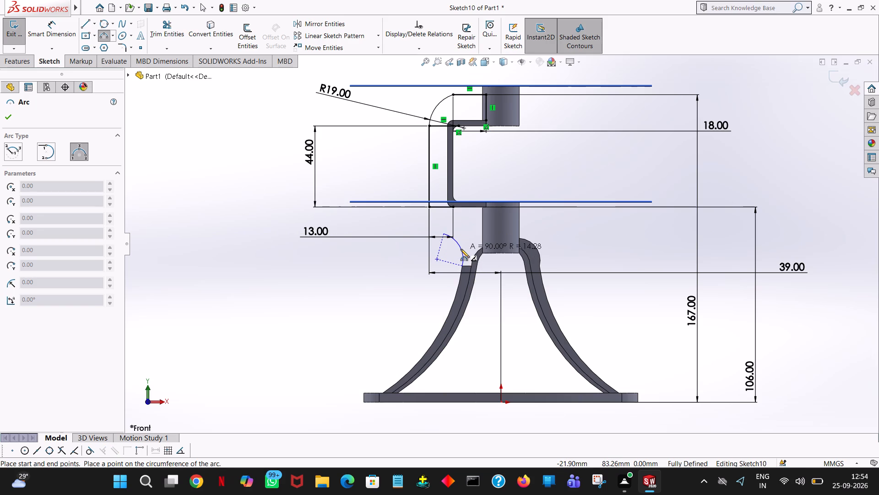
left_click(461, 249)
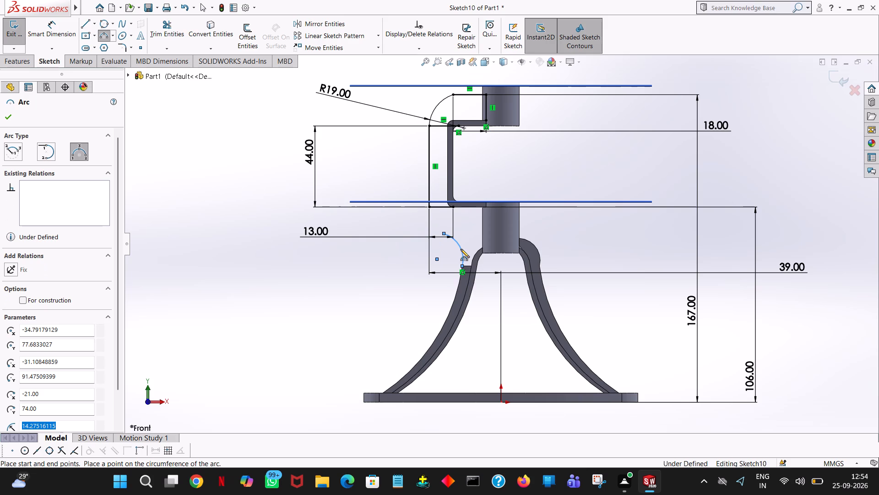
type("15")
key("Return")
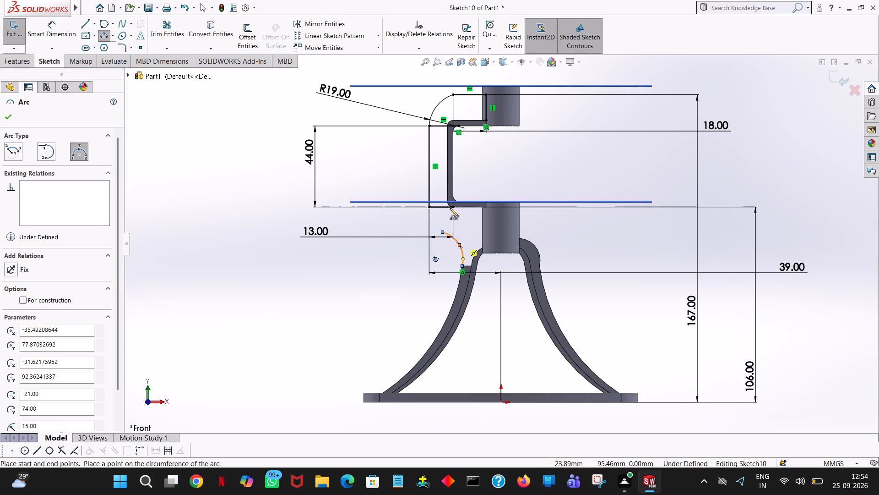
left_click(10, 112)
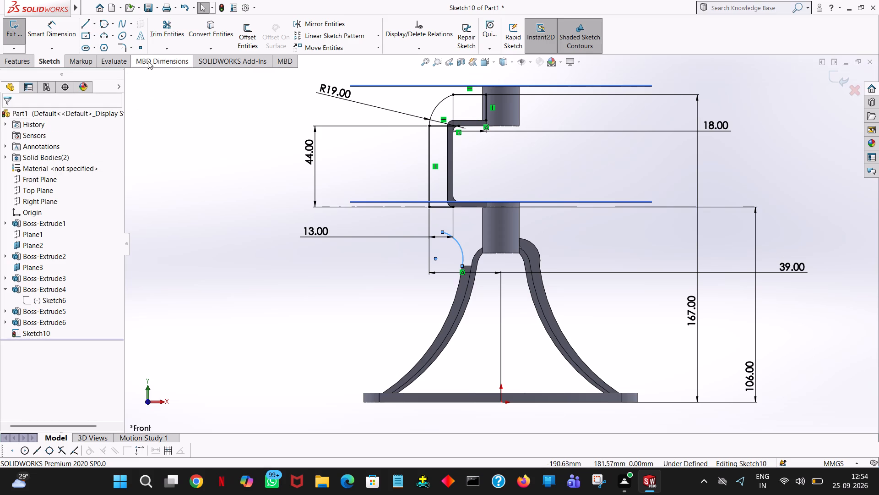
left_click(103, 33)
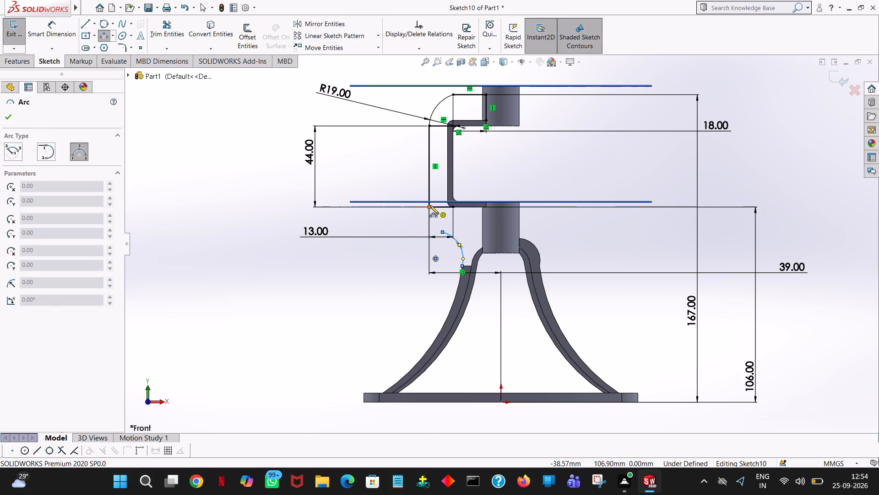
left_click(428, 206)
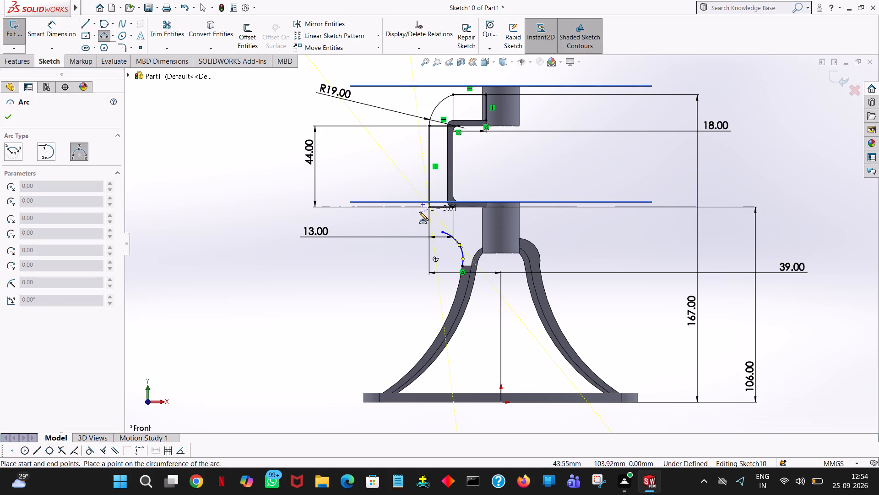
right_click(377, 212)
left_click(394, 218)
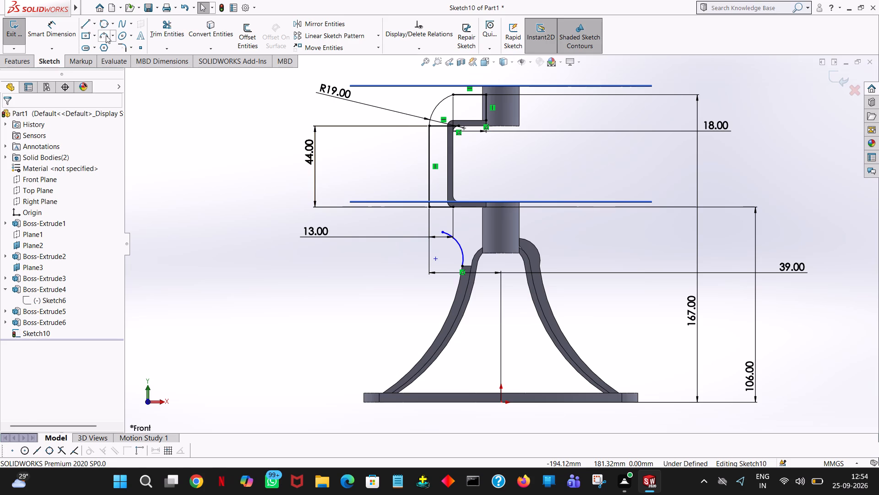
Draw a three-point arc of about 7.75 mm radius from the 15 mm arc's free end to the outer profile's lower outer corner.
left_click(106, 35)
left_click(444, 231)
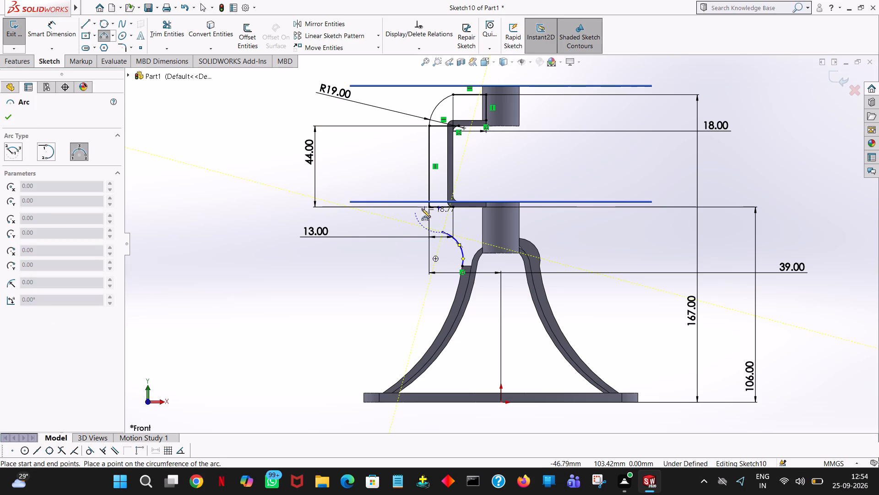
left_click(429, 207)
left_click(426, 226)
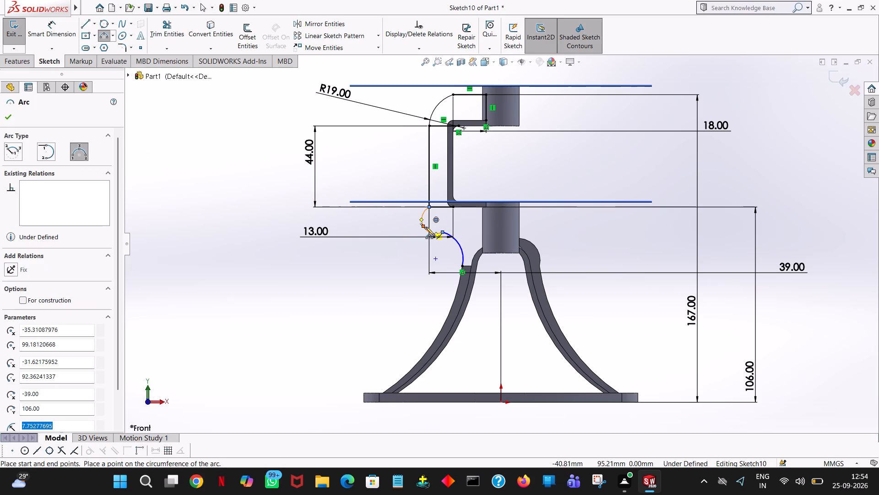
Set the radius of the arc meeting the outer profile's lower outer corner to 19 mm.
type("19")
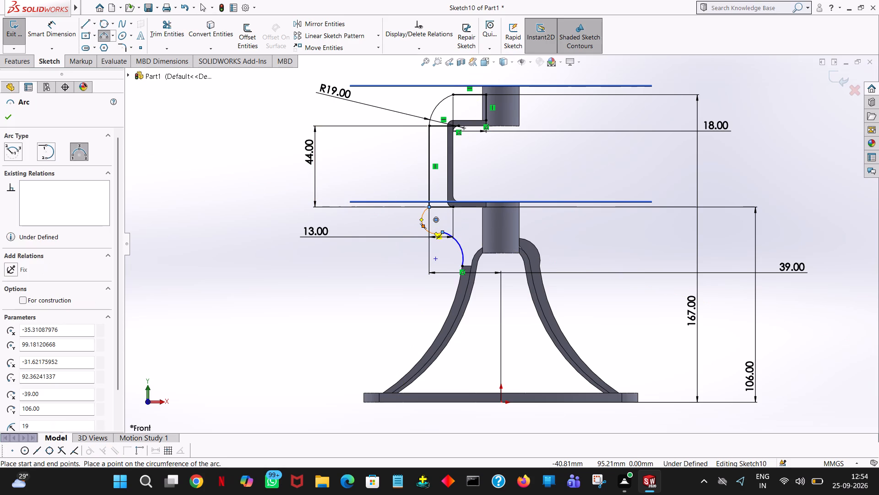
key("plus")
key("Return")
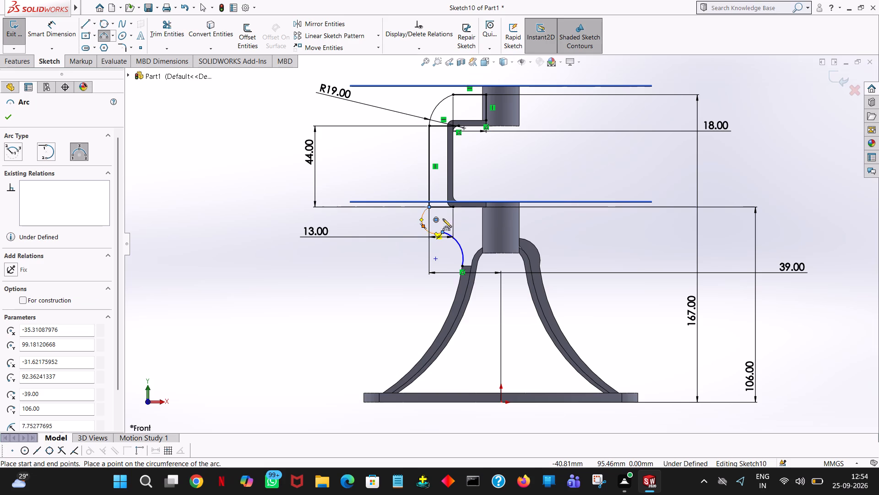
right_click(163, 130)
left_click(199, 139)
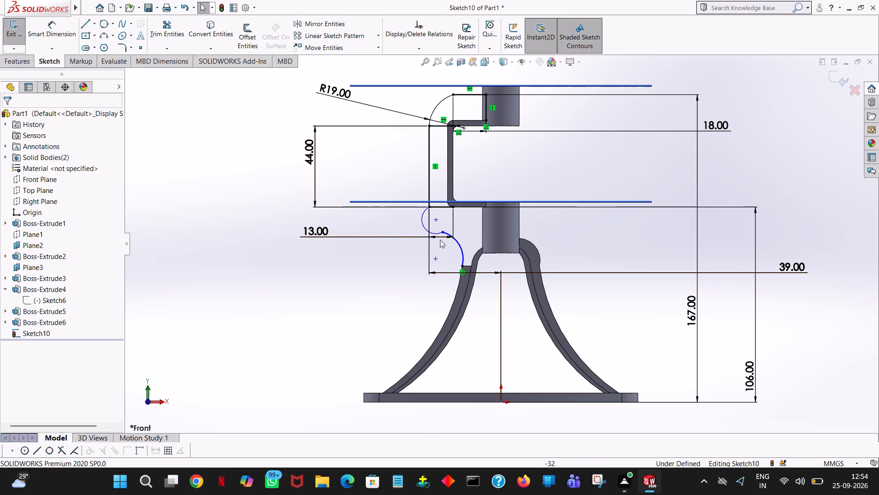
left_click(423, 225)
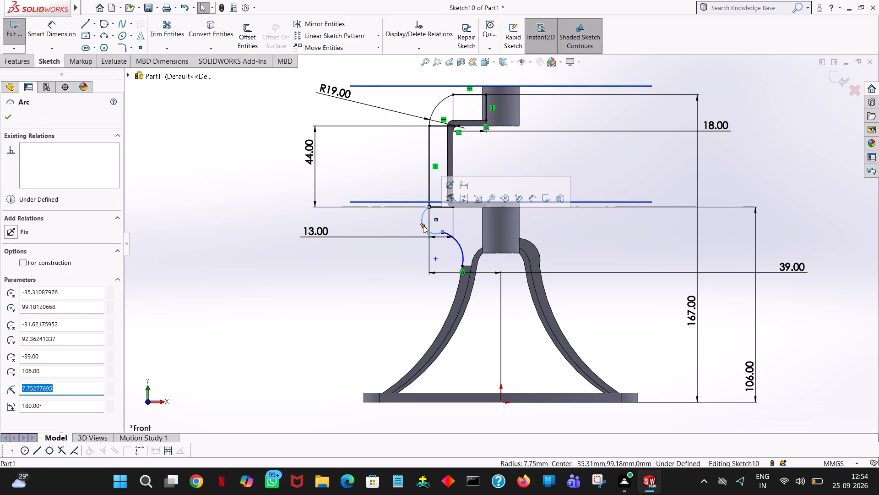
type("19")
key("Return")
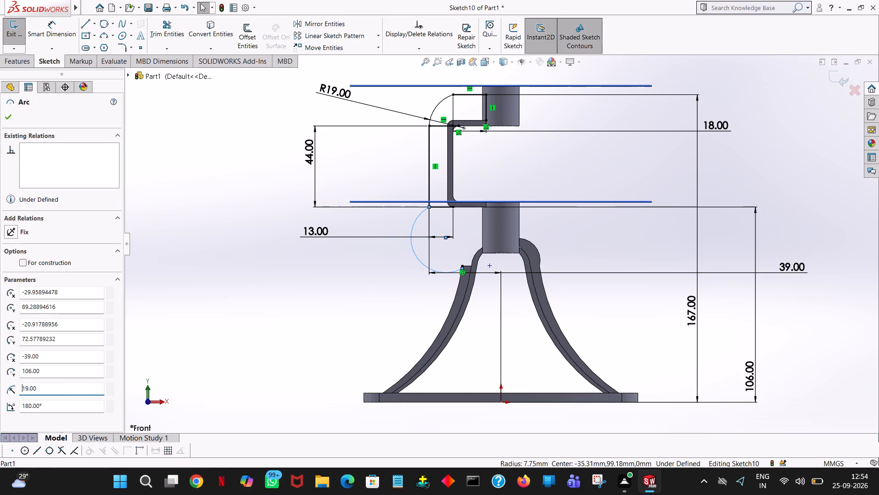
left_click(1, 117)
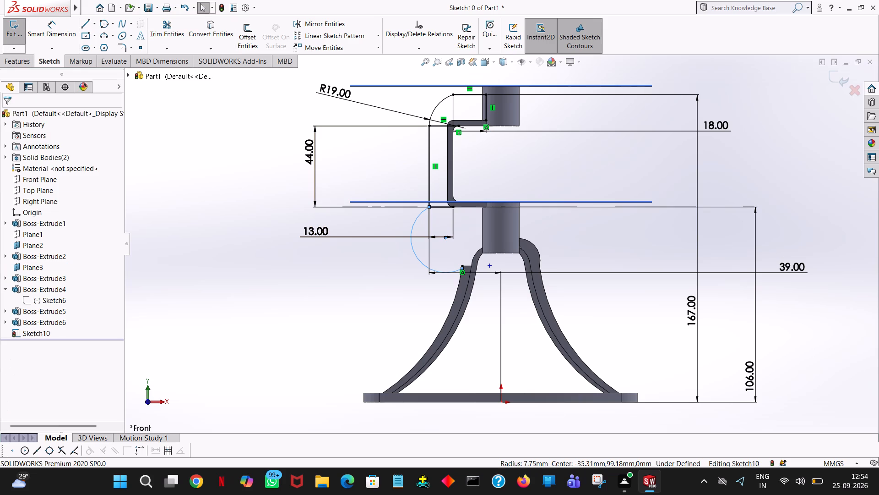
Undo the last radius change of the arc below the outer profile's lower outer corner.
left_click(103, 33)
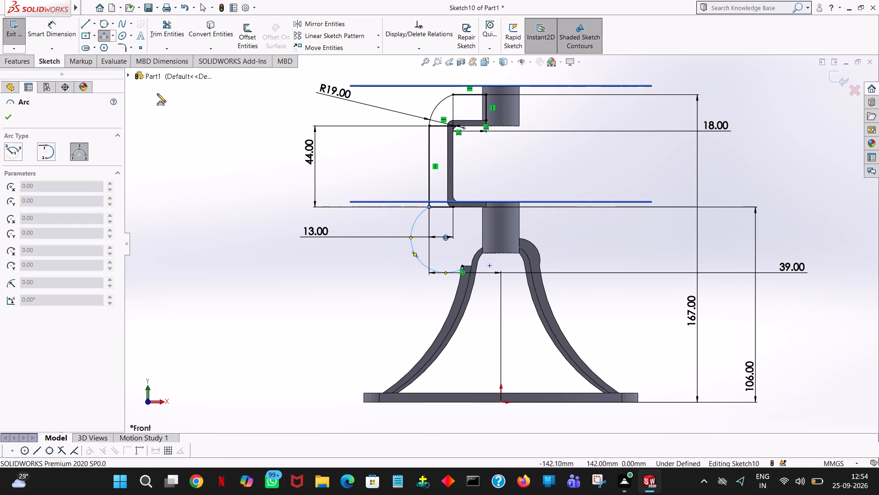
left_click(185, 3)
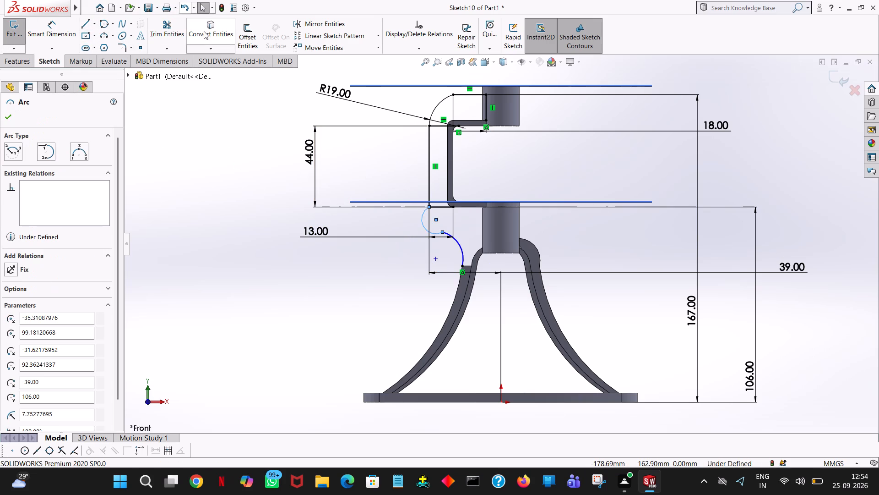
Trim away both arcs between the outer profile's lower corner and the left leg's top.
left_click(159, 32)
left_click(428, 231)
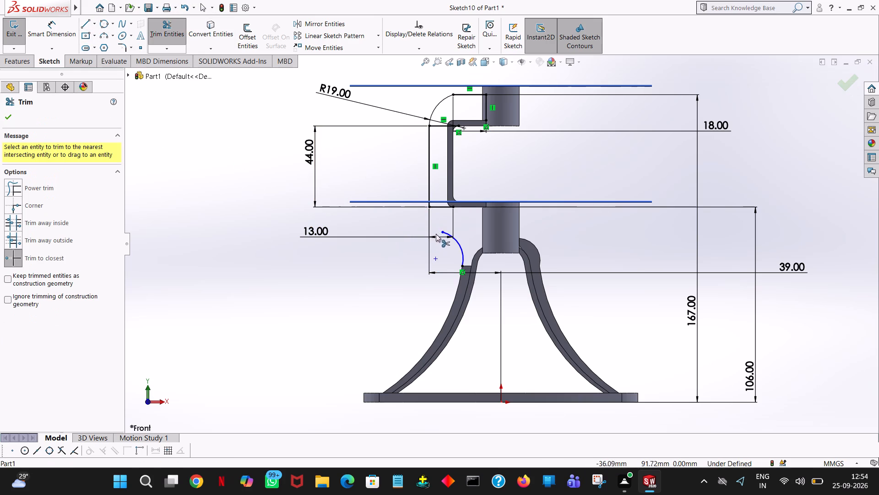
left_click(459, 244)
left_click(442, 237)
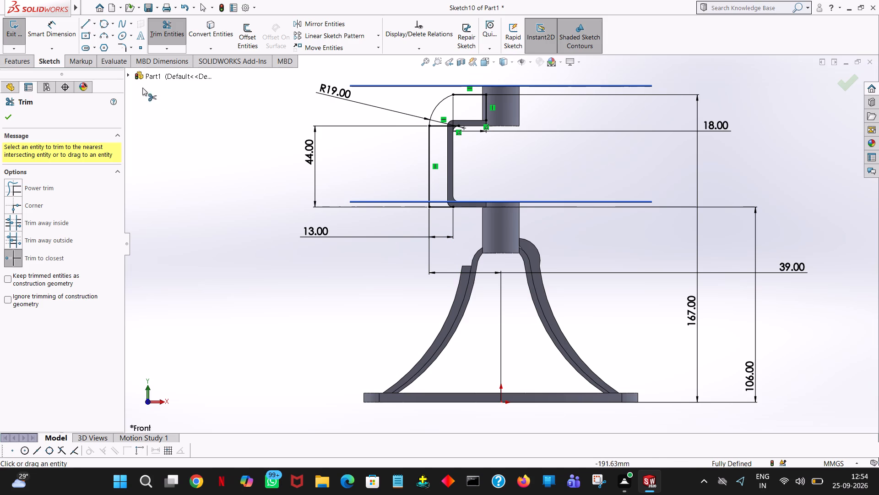
Draw a three-point arc from below the bracket's lower line to the left leg's upper outer corner, with a 15 mm radius.
left_click(105, 38)
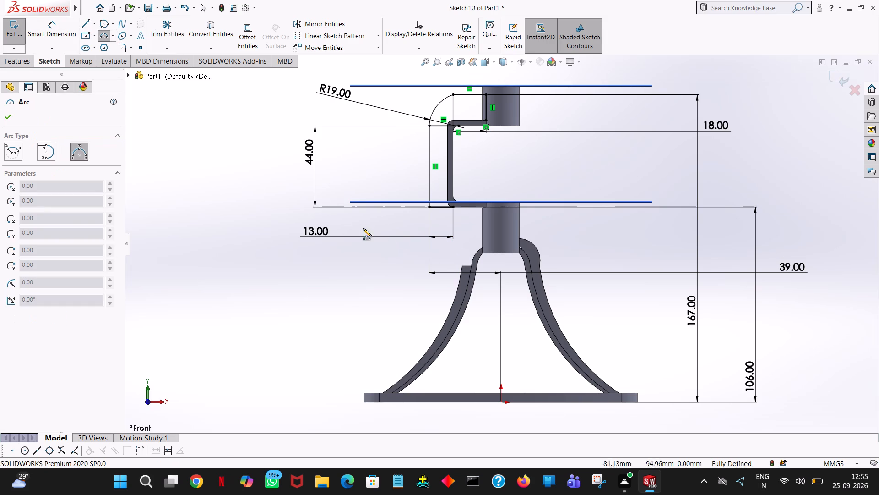
left_click(451, 237)
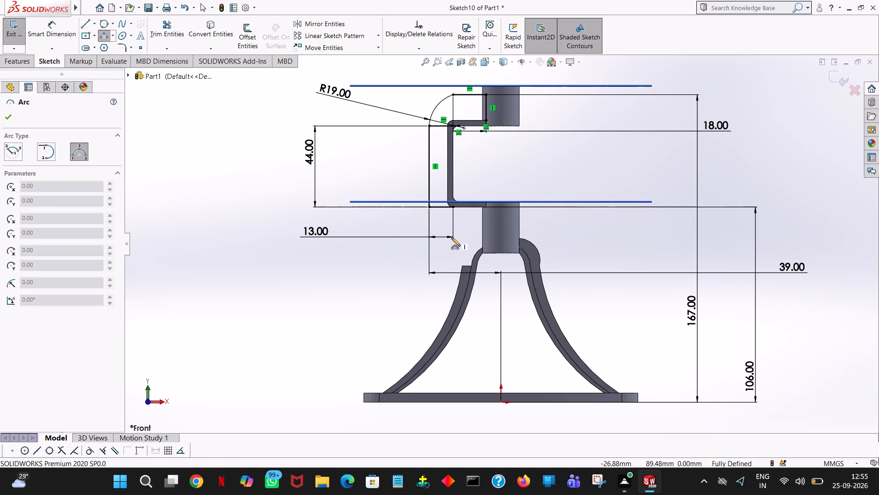
left_click(464, 266)
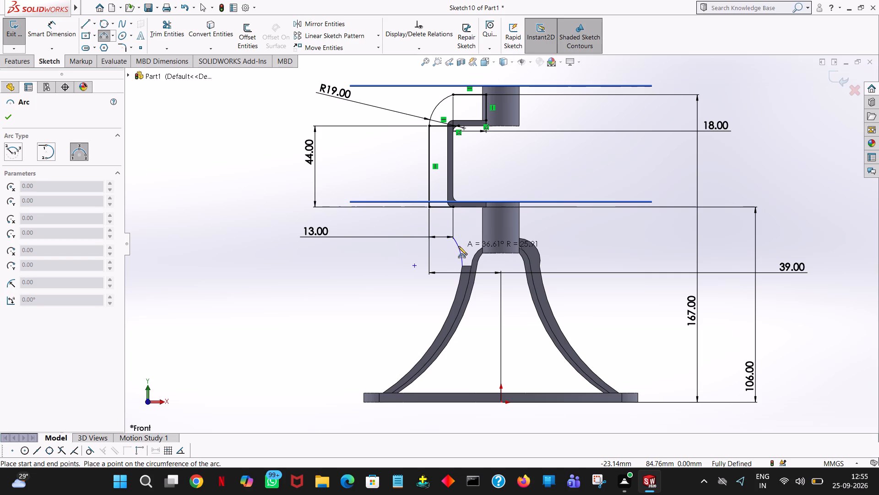
left_click(458, 246)
type("15")
key("Return")
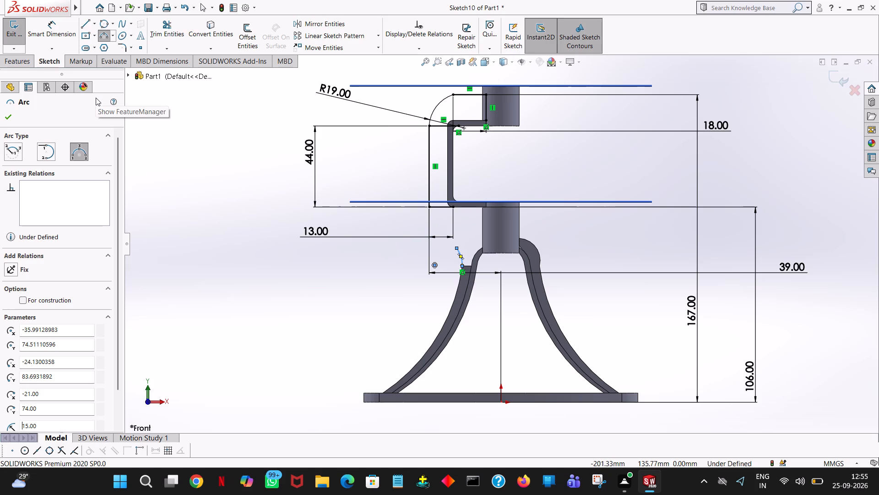
Accept the 15 mm arc above the left leg and clear the selection.
left_click(12, 115)
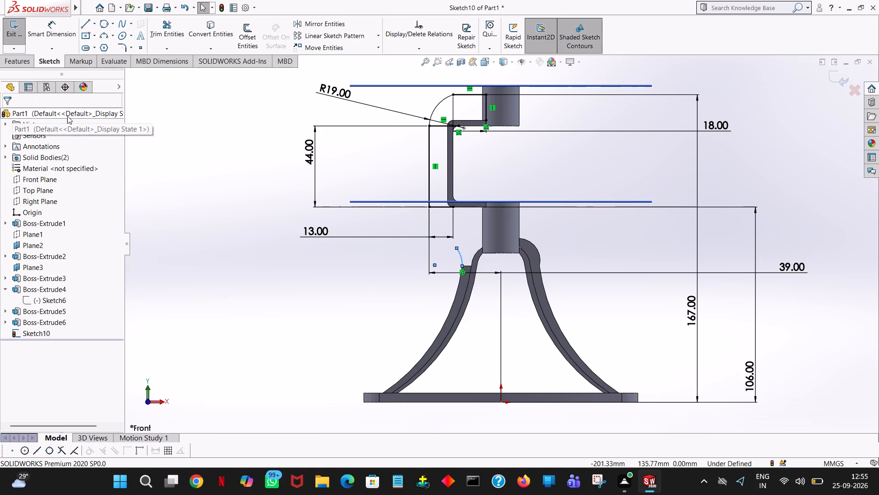
left_click(166, 138)
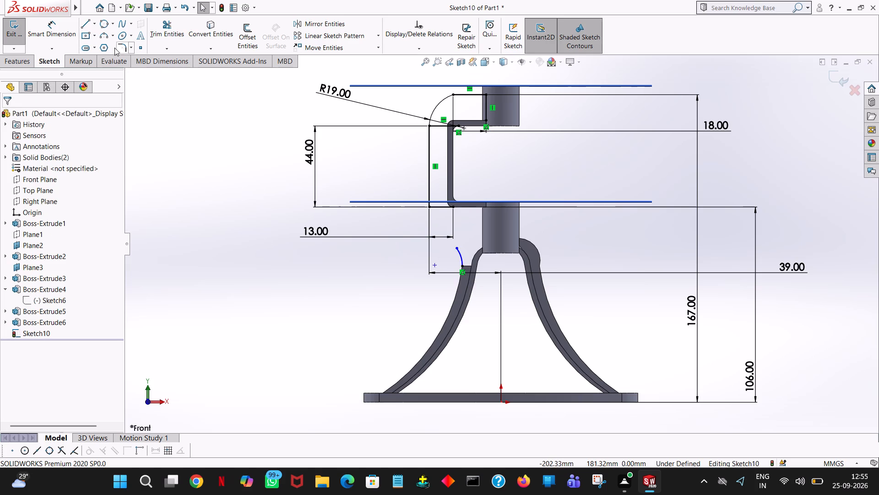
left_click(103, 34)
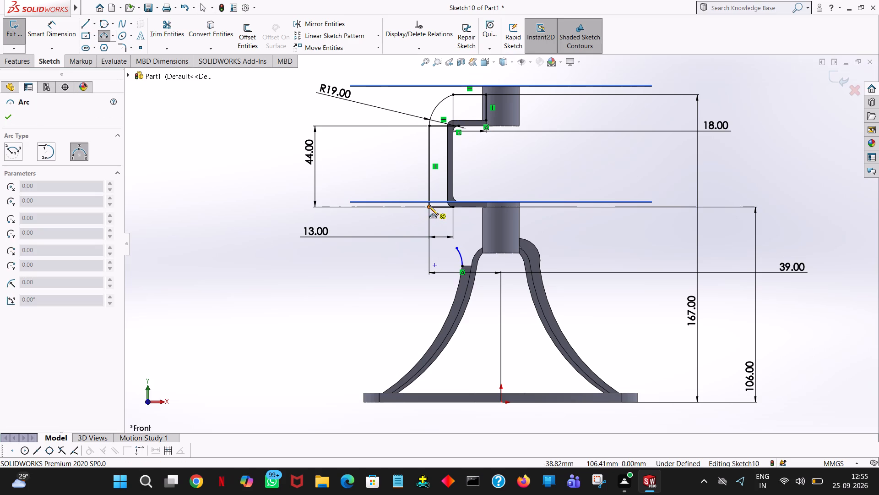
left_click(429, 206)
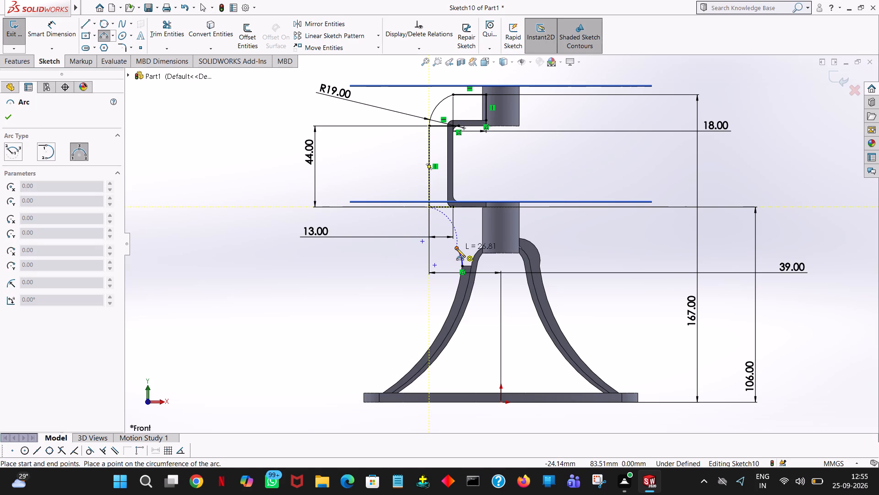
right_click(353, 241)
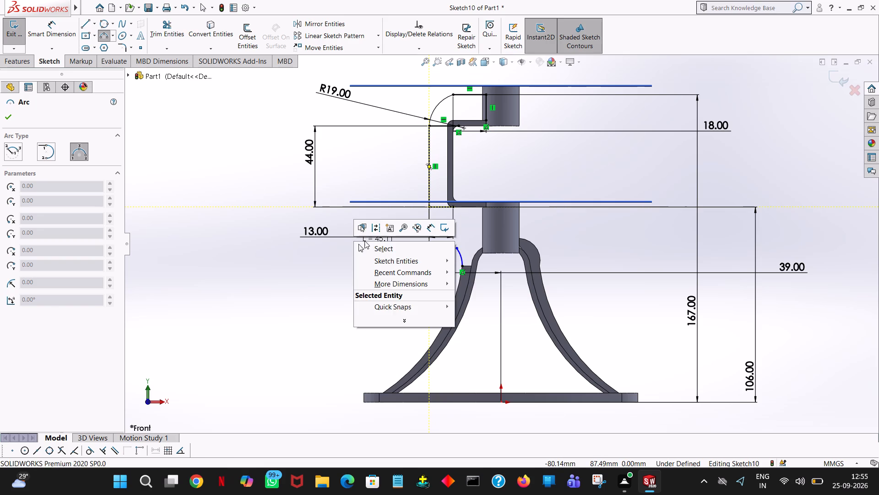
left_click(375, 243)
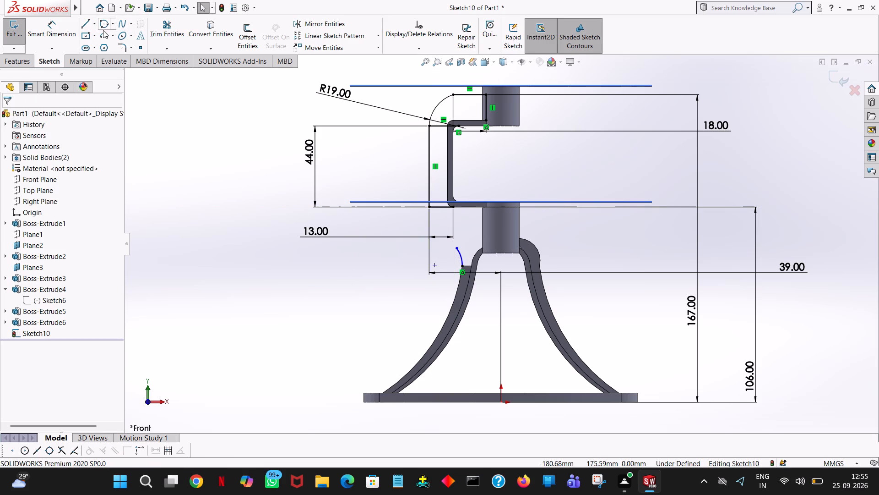
Add a 15 mm radius dimension to the arc above the left leg.
left_click(40, 29)
left_click(459, 253)
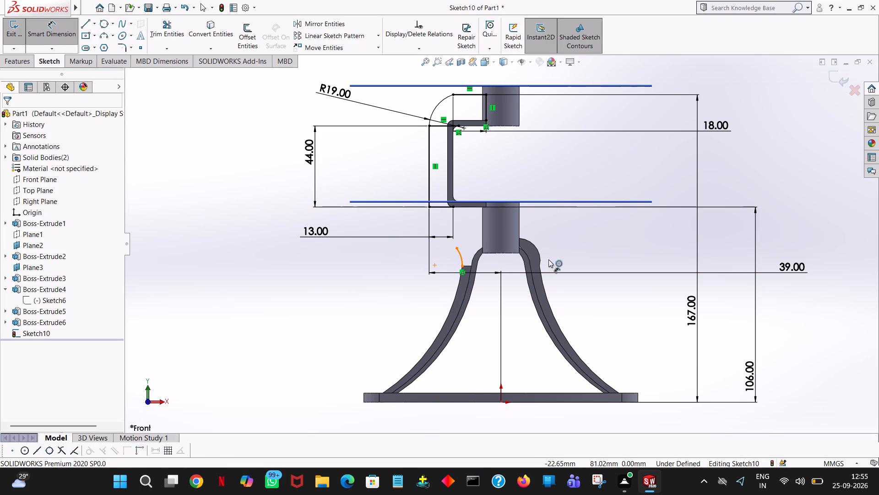
left_click(634, 258)
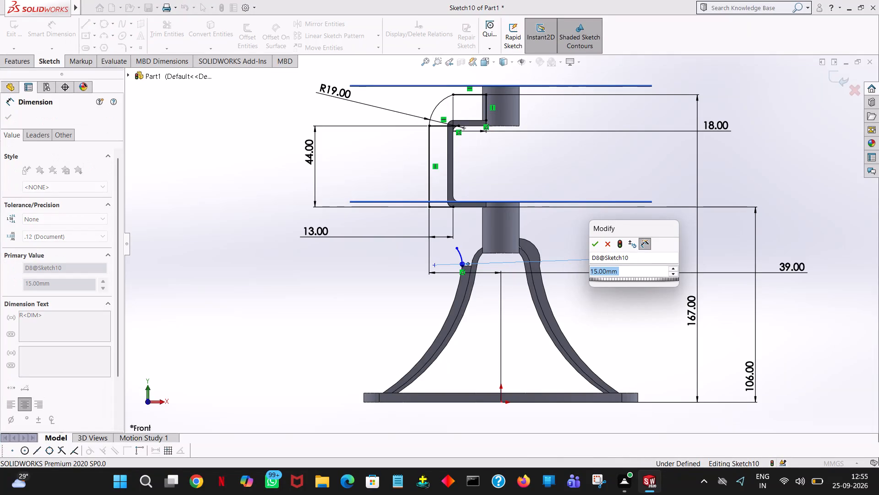
left_click(596, 246)
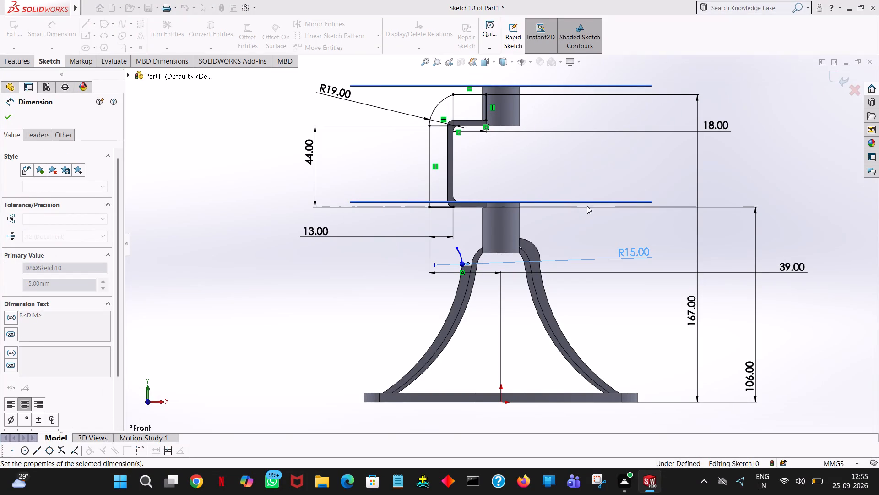
left_click(587, 206)
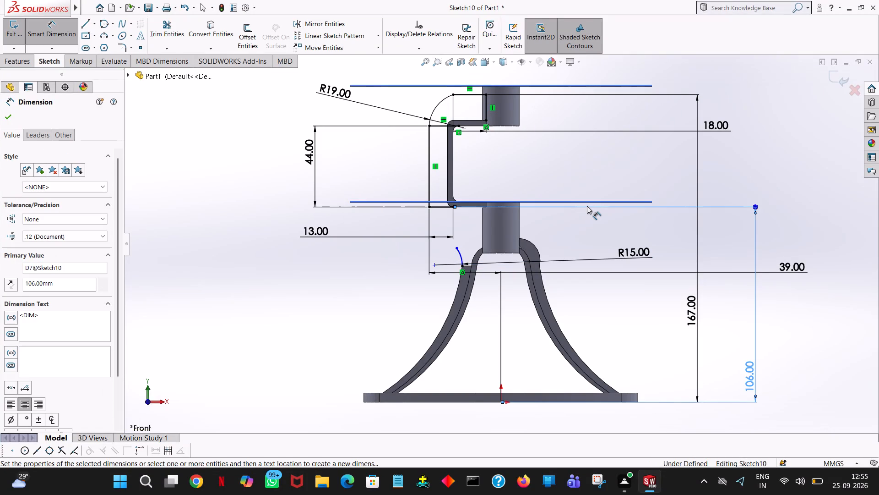
Dimension the vertical distance from the origin to the centre of the 15 mm arc.
left_click(461, 253)
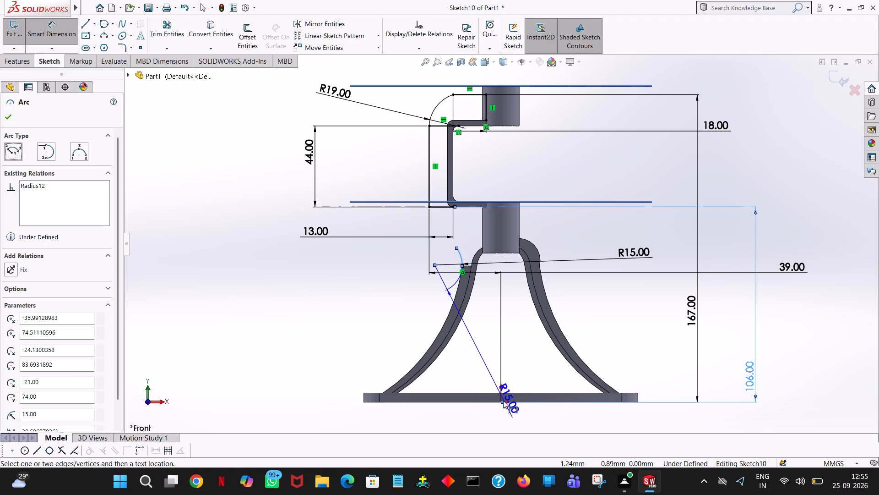
left_click(502, 401)
left_click(628, 335)
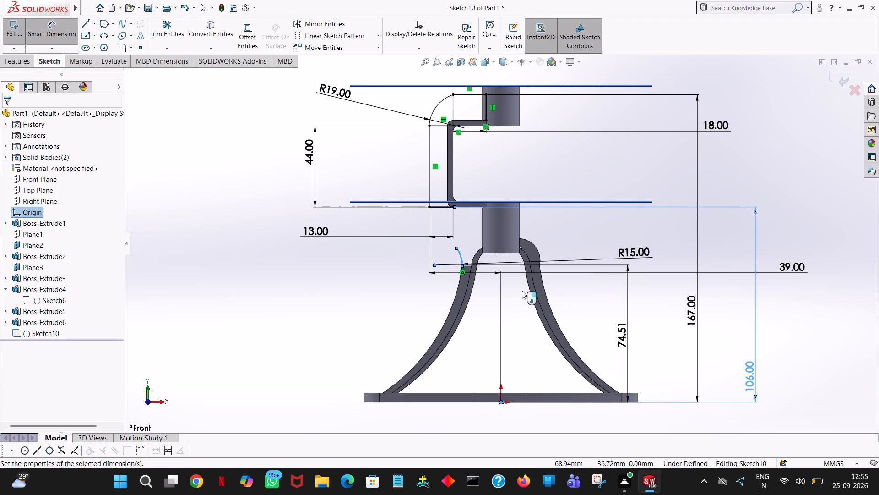
left_click(586, 324)
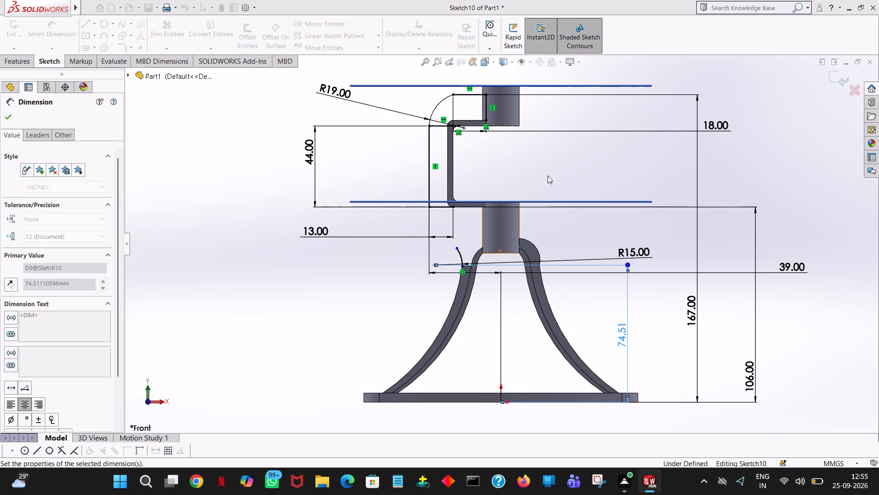
left_click(548, 176)
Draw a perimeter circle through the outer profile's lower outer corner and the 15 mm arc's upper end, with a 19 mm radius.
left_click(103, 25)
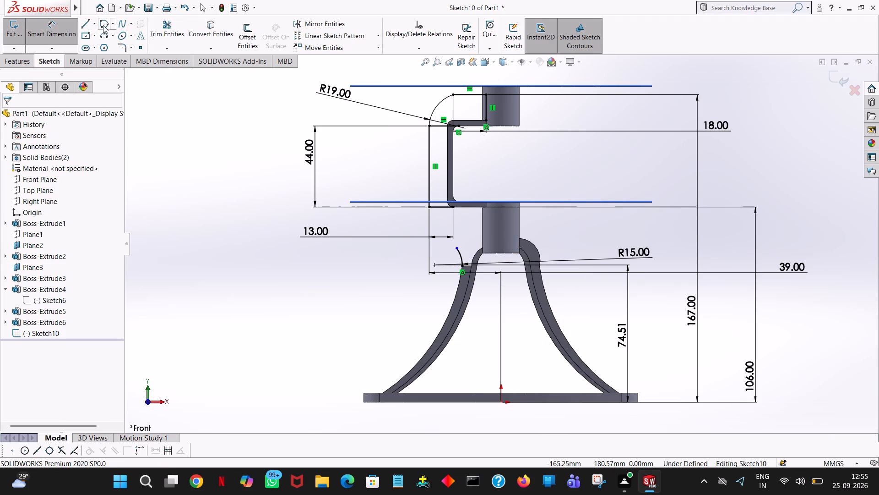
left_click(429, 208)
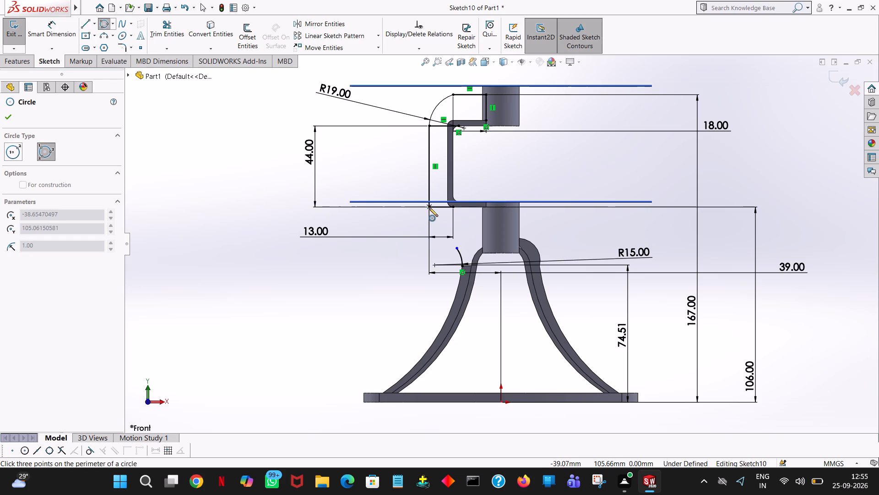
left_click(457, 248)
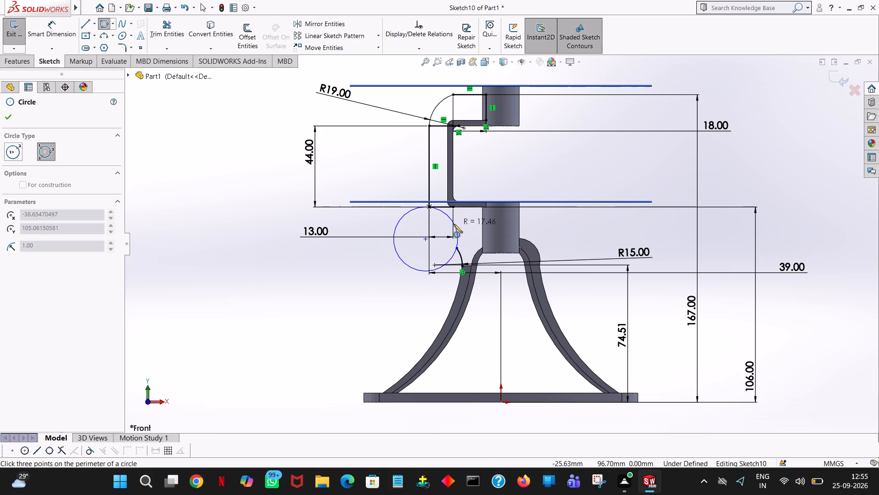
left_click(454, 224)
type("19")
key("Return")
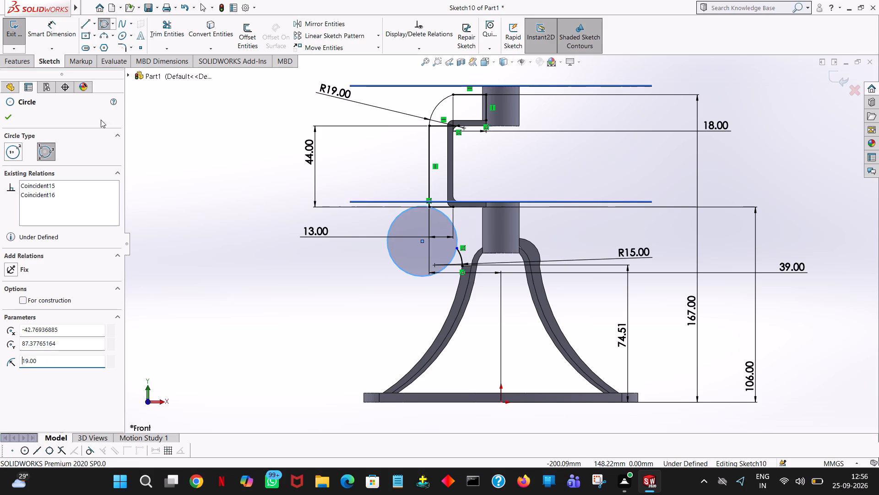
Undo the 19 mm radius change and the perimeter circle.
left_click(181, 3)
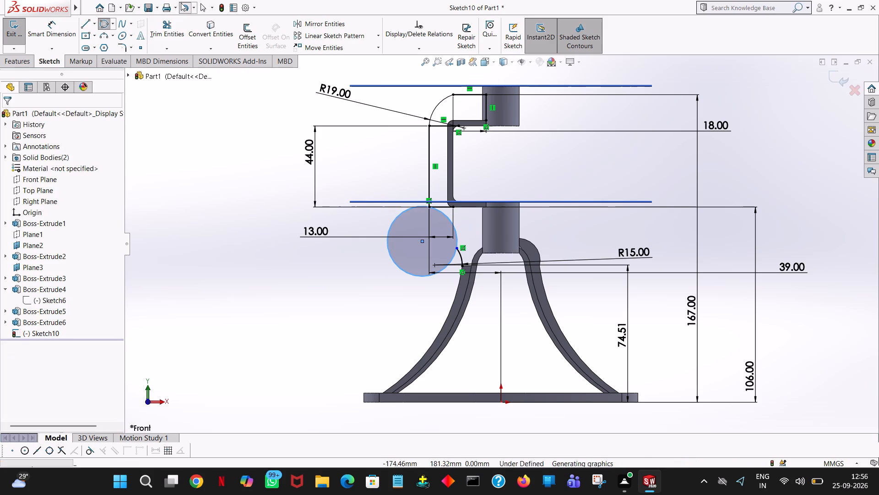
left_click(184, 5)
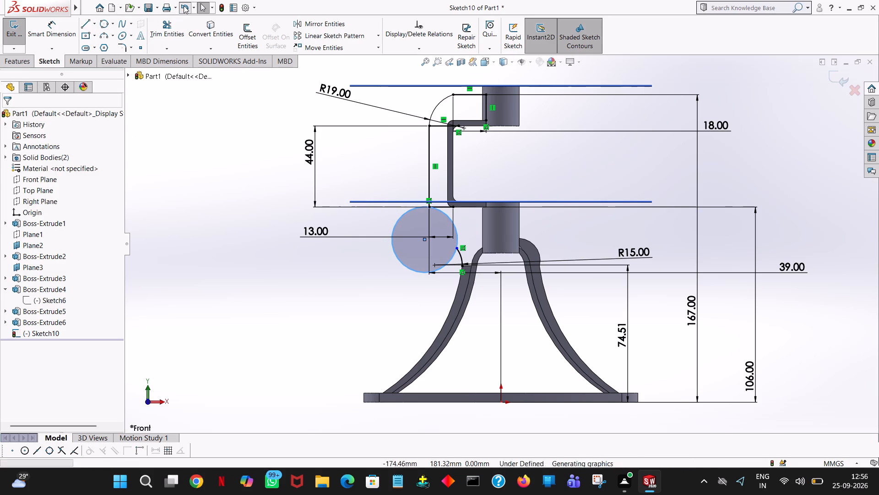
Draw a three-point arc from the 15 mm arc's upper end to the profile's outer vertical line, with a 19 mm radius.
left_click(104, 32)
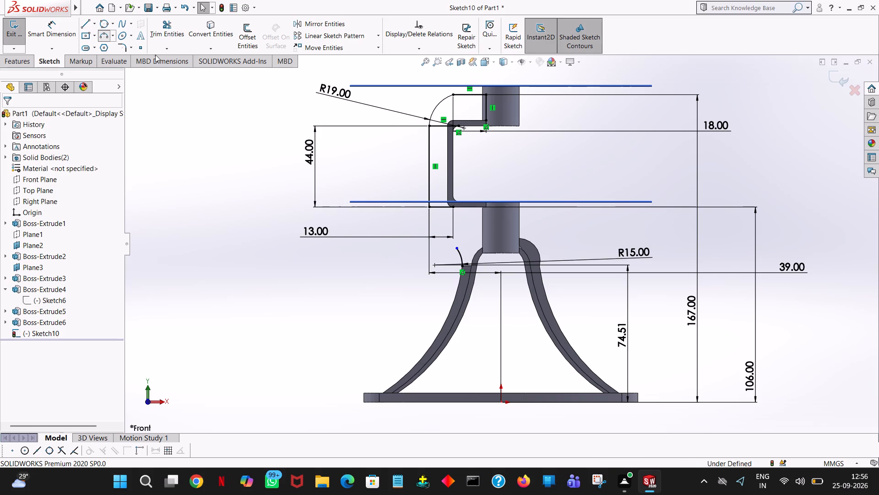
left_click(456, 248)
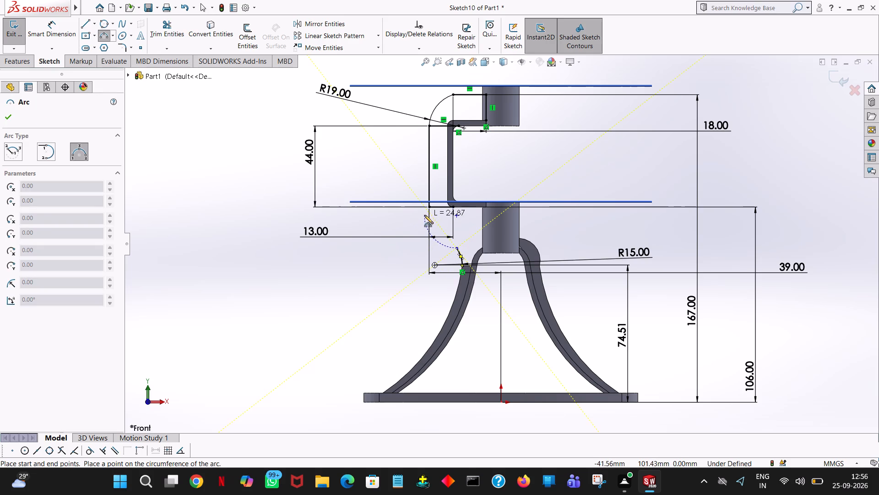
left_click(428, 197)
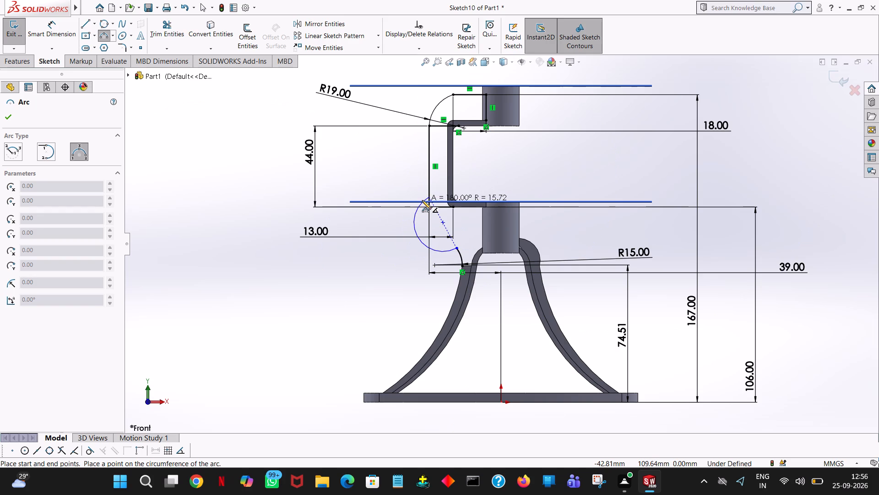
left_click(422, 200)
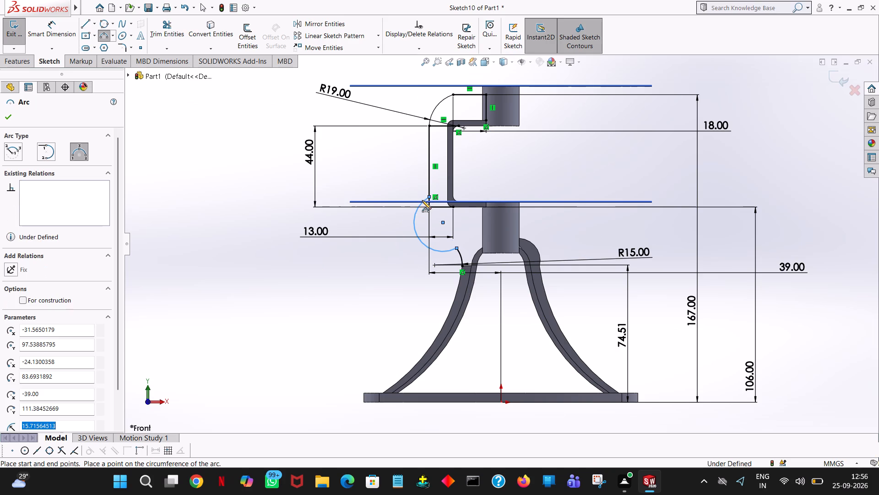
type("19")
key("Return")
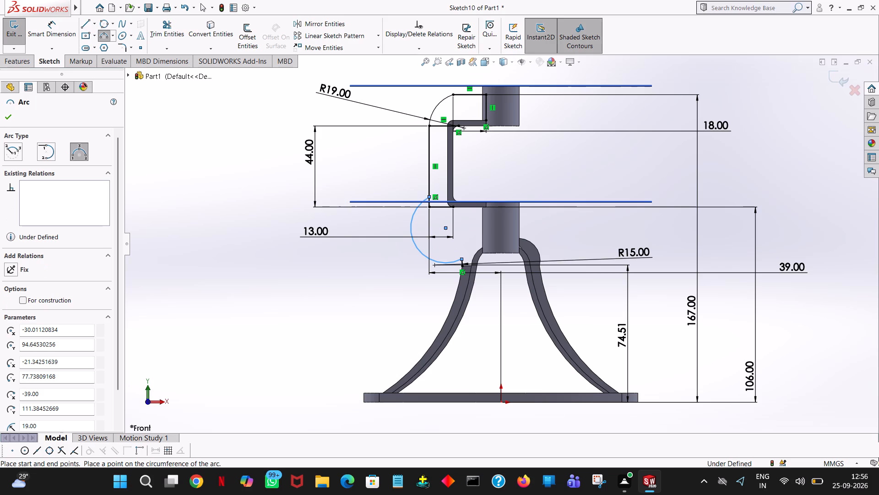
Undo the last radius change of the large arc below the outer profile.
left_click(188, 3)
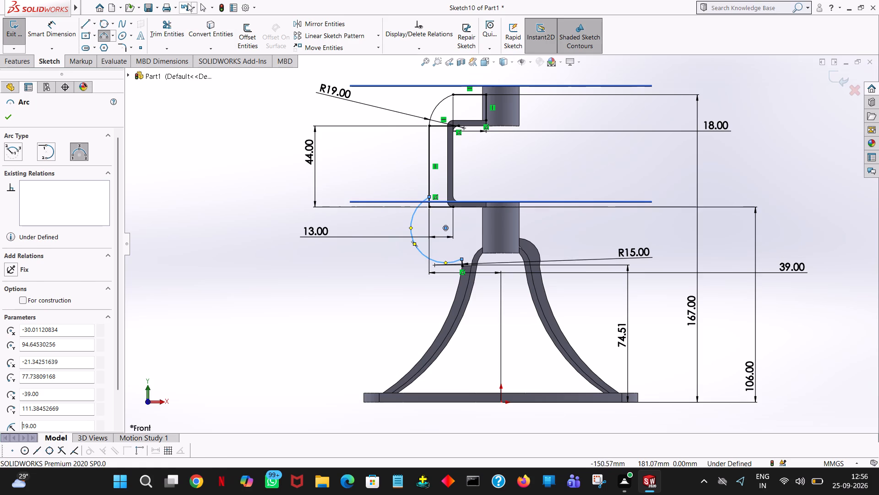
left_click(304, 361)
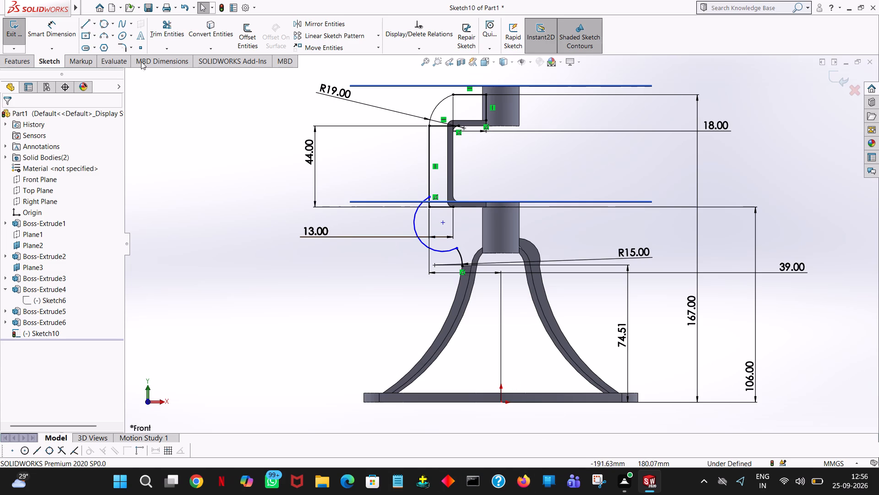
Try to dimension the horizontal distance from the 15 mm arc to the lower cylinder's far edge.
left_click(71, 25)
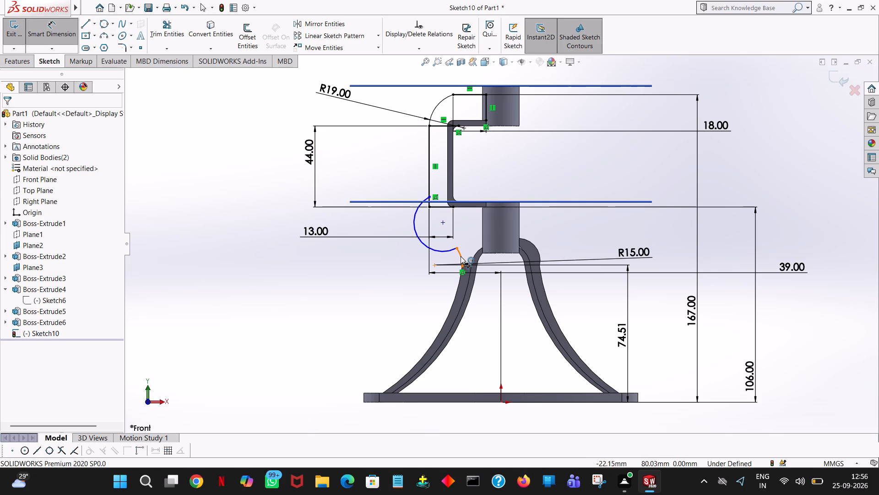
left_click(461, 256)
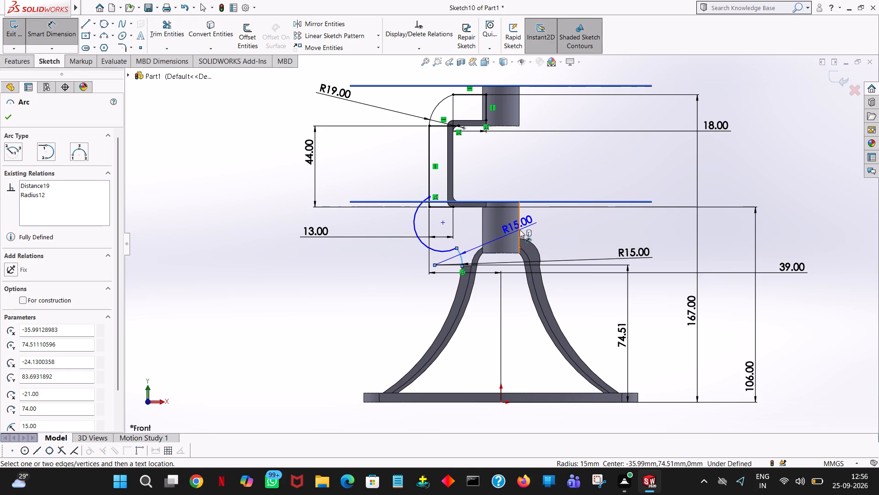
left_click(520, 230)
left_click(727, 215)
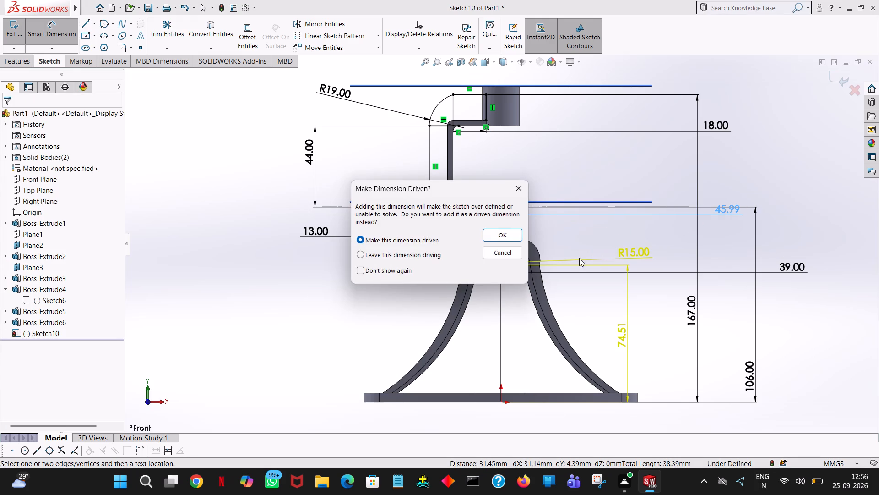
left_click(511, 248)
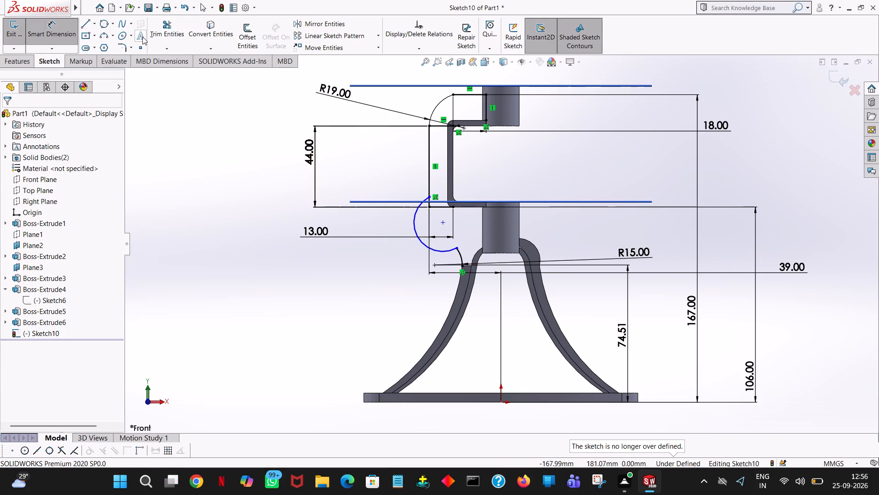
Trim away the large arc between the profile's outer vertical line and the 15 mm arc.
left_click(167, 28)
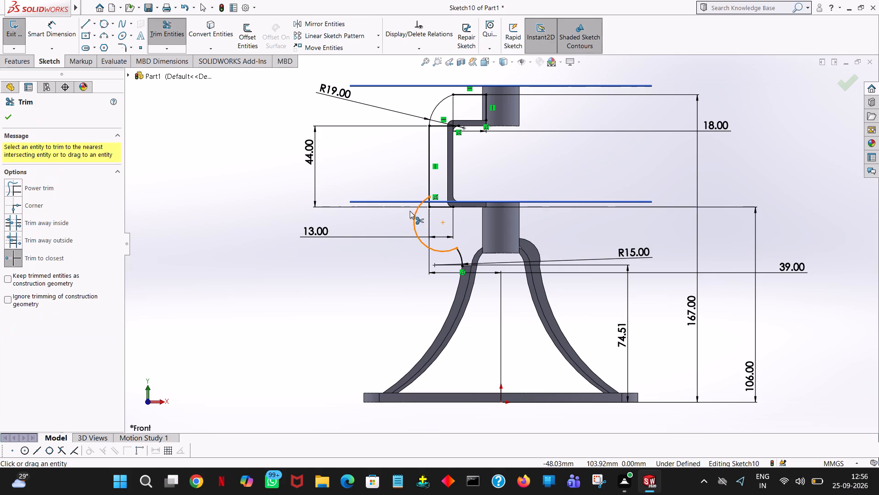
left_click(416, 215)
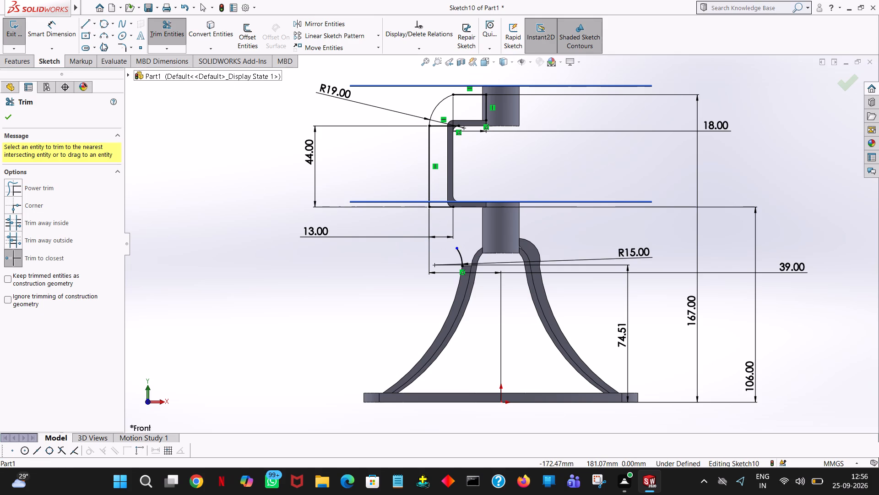
Draw a three-point arc of about 19 mm radius from the 15 mm arc's upper end to the lower end of the outer vertical line.
left_click(102, 30)
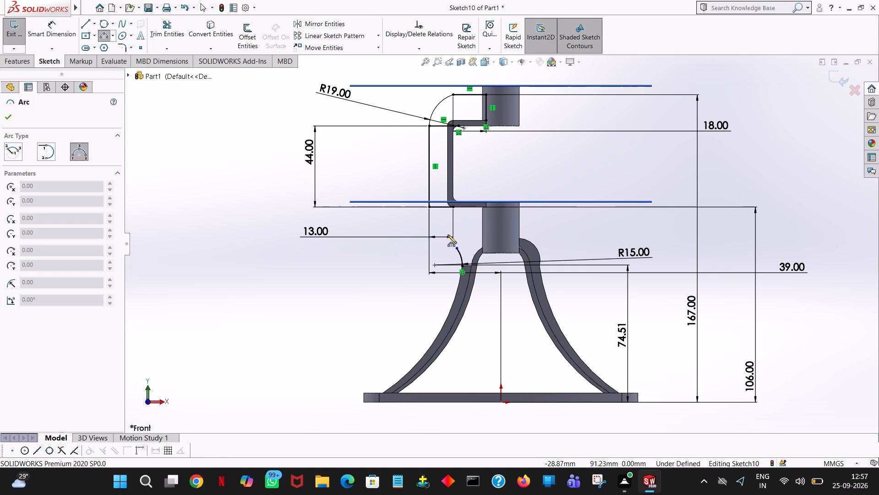
left_click(456, 249)
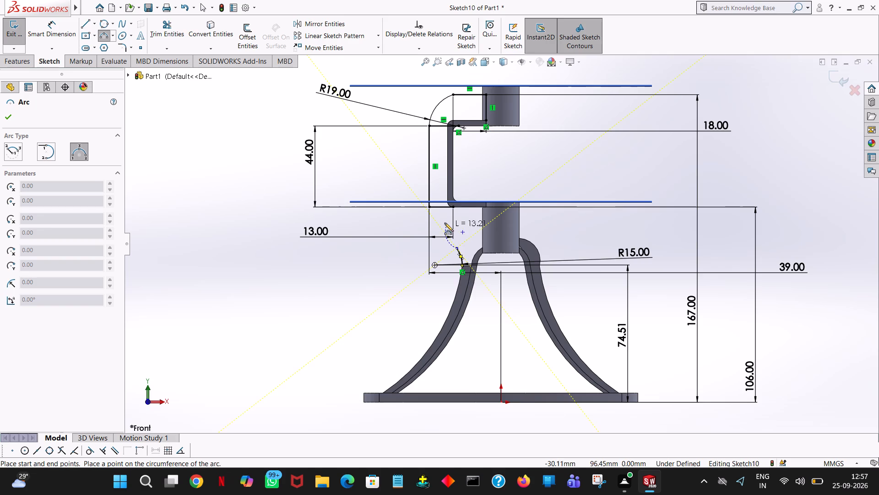
left_click(430, 207)
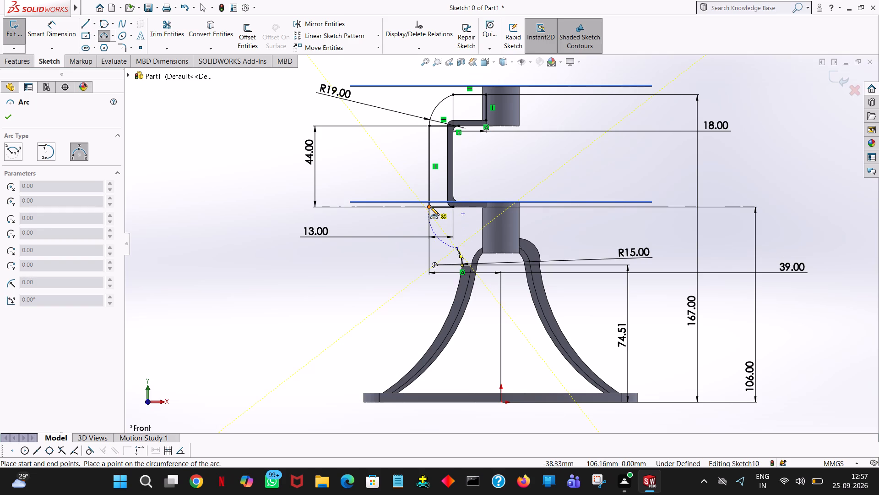
left_click(429, 213)
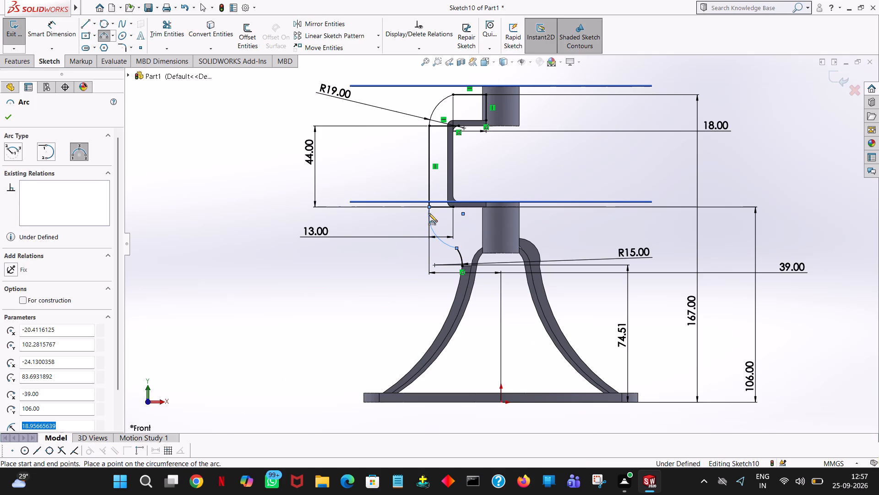
left_click(9, 120)
left_click(281, 163)
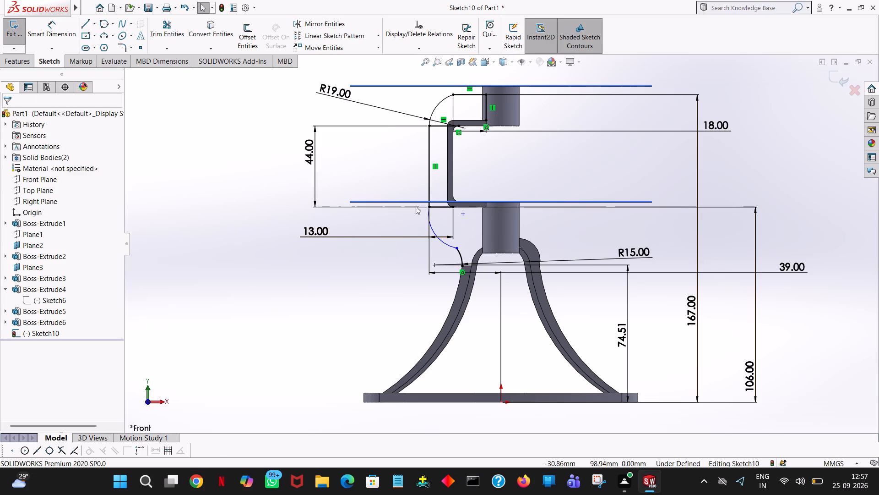
Dimension the radius of the new arc below the outer vertical line.
left_click(64, 26)
left_click(432, 227)
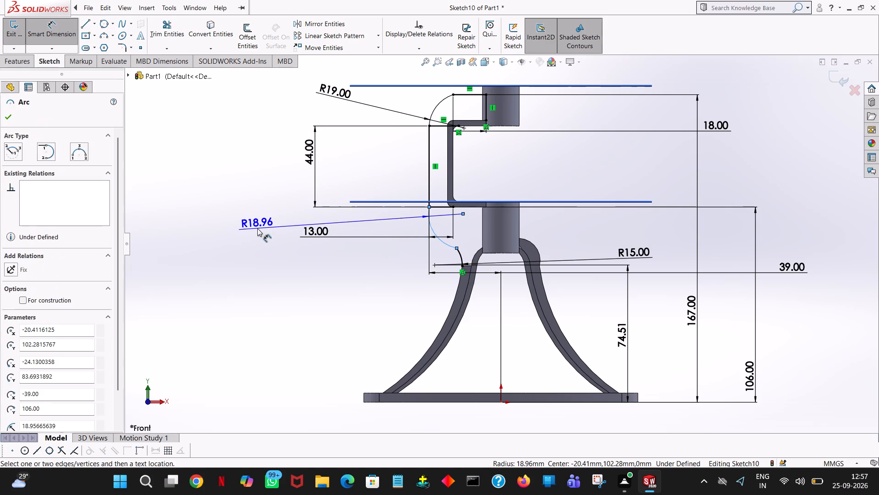
left_click(257, 228)
left_click(221, 215)
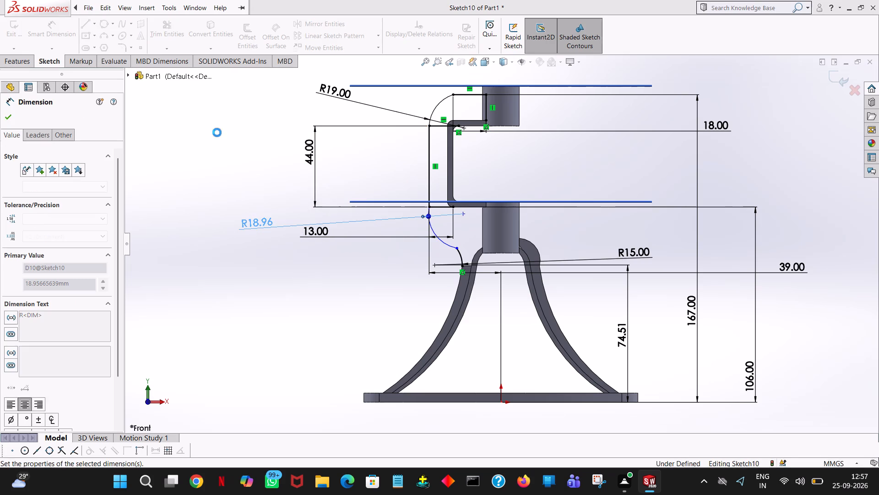
left_click(217, 132)
left_click(217, 131)
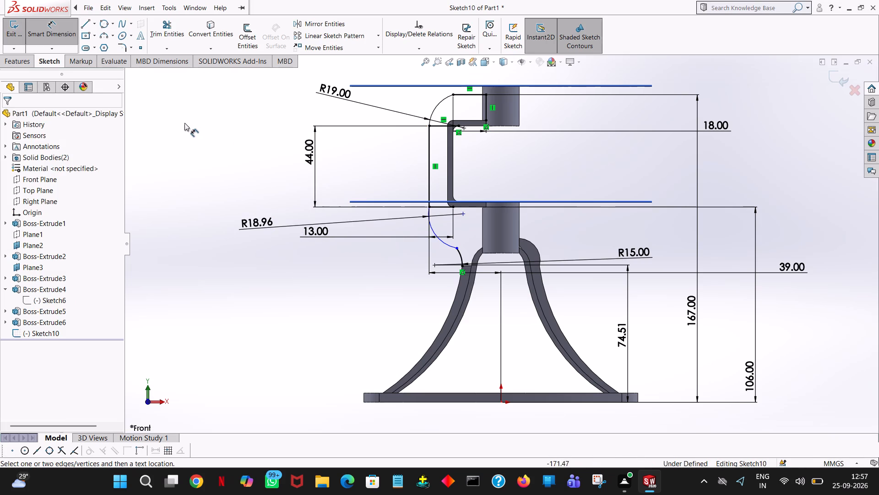
left_click(187, 123)
Dimension the vertical distance from the origin to the center of the new lower arc.
left_click(445, 244)
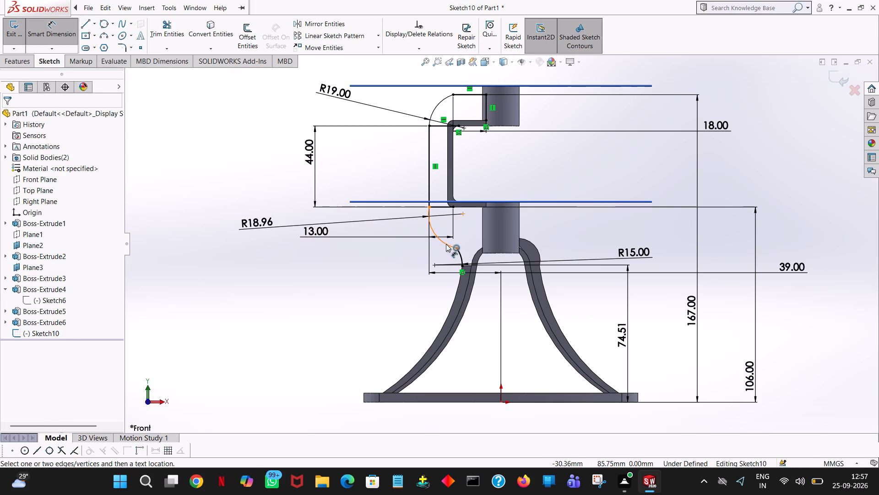
left_click(502, 401)
left_click(270, 341)
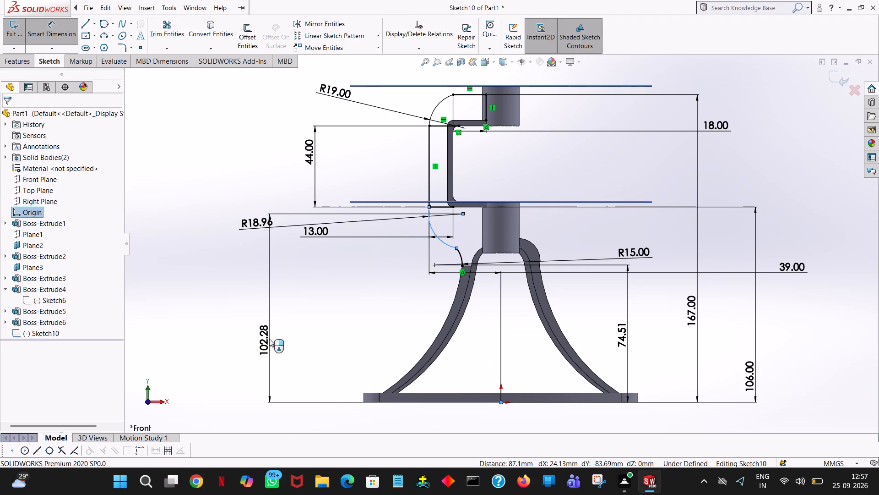
left_click(233, 322)
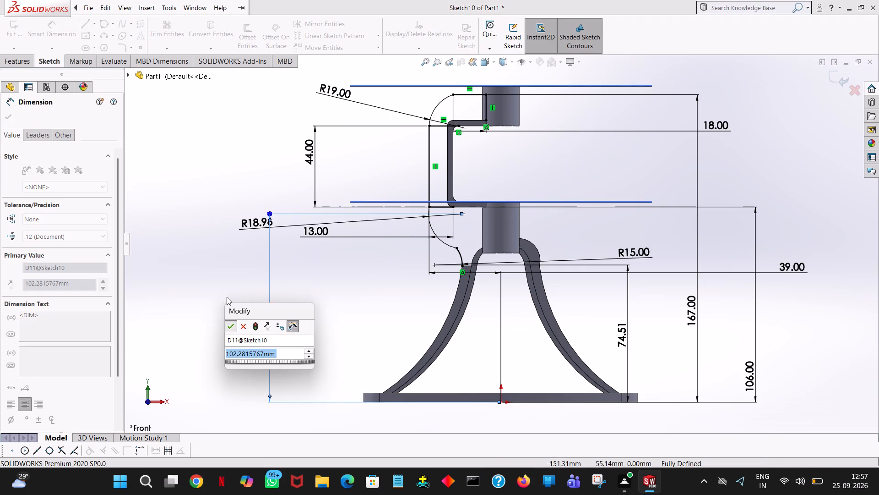
left_click(233, 176)
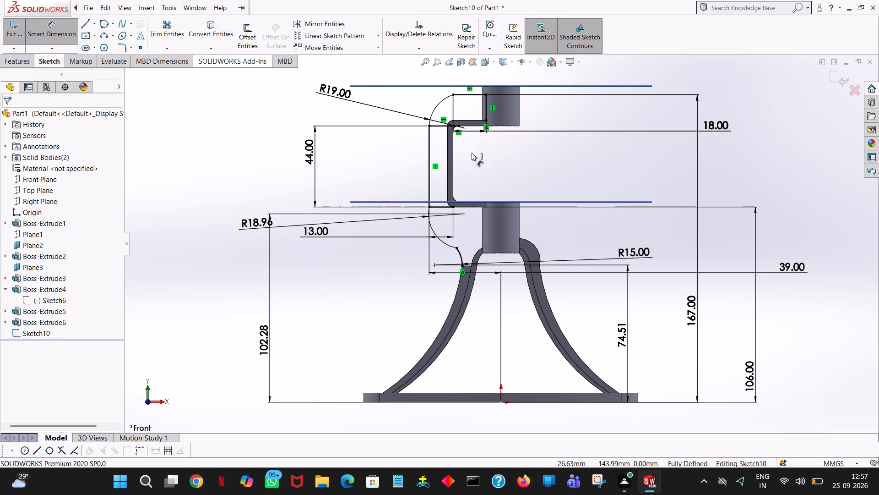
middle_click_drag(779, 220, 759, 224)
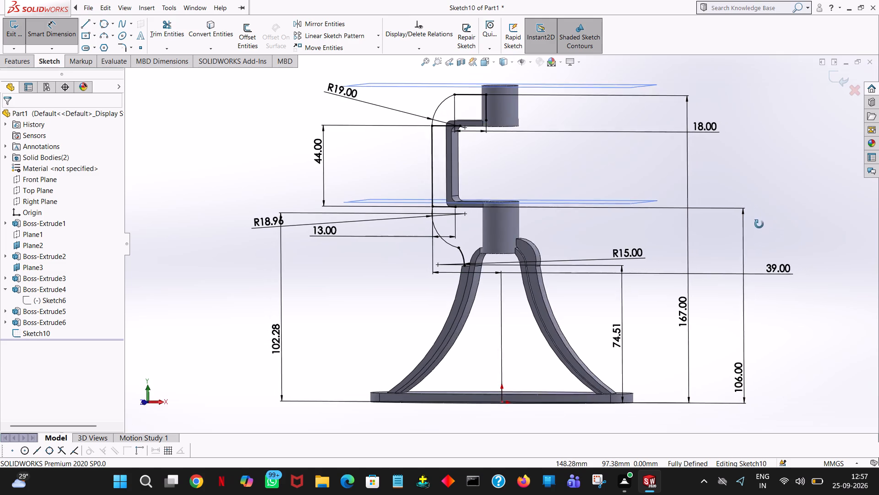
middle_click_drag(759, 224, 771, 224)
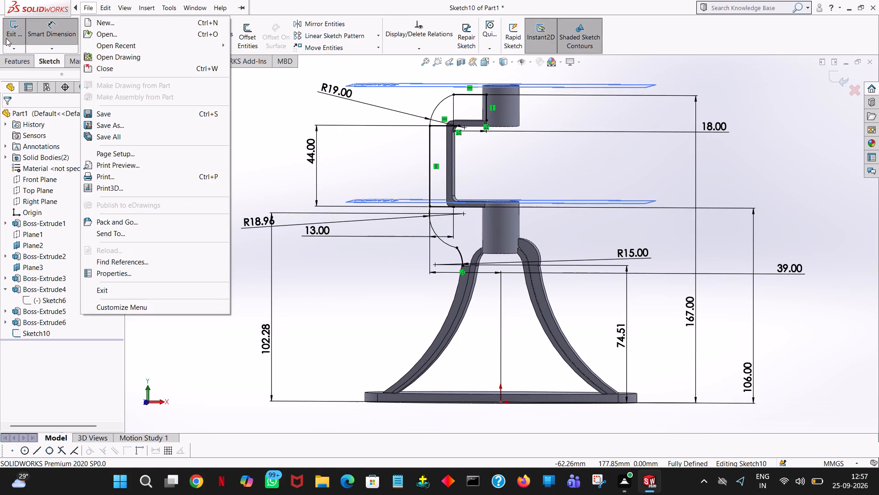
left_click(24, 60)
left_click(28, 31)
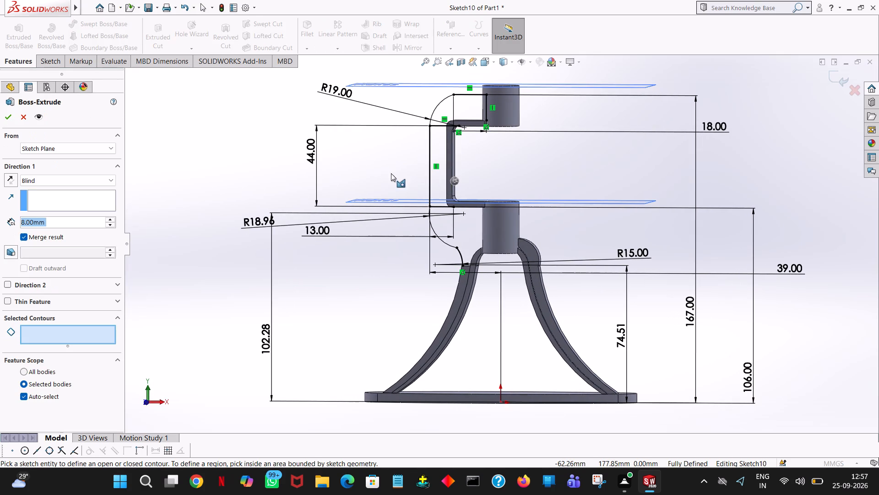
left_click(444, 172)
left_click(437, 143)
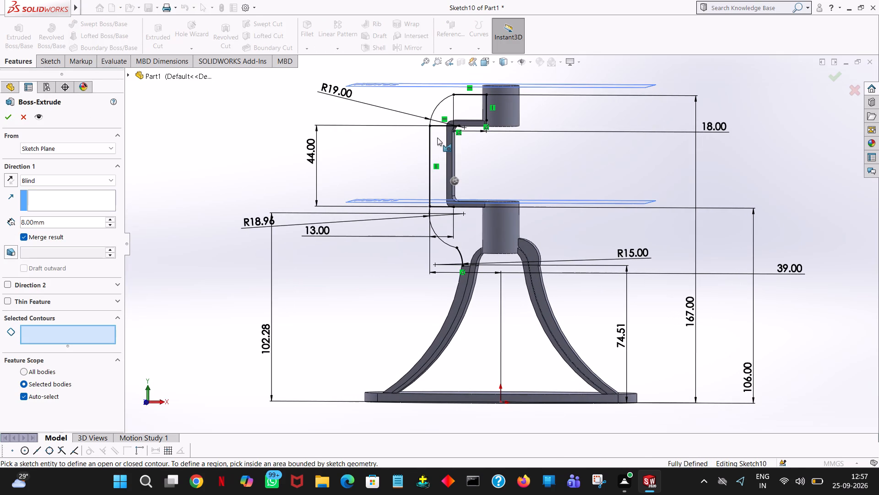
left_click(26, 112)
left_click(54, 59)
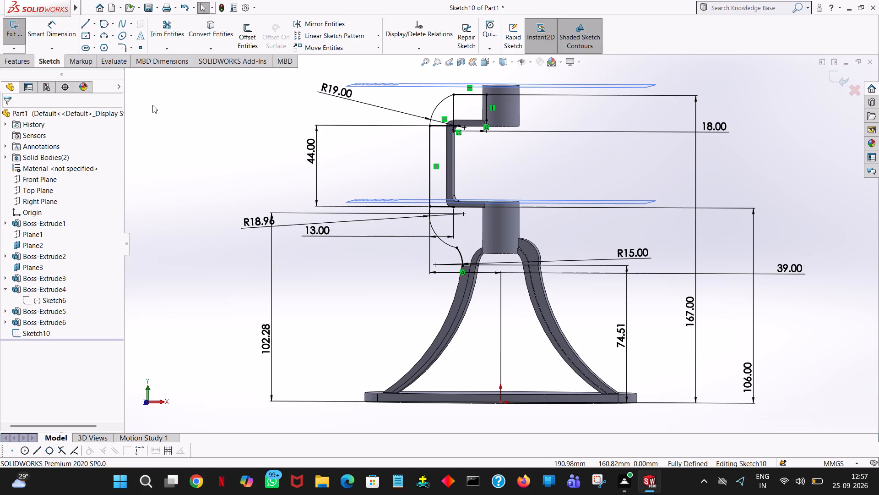
Return to the view normal to the sketch and hide Plane3 and Plane2.
key("space")
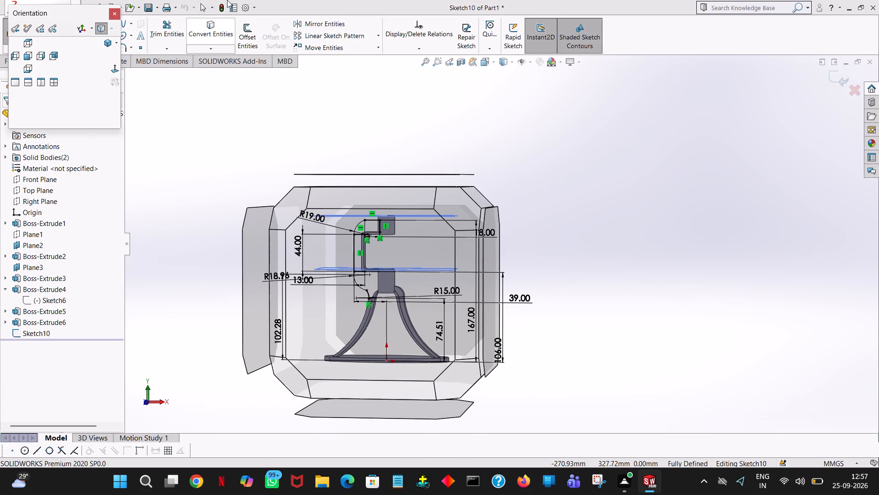
left_click(116, 71)
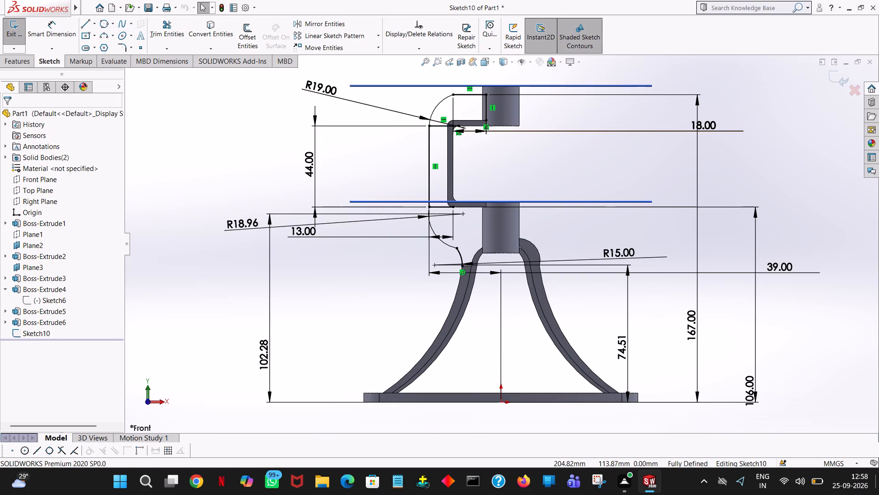
left_click(25, 264)
left_click(48, 252)
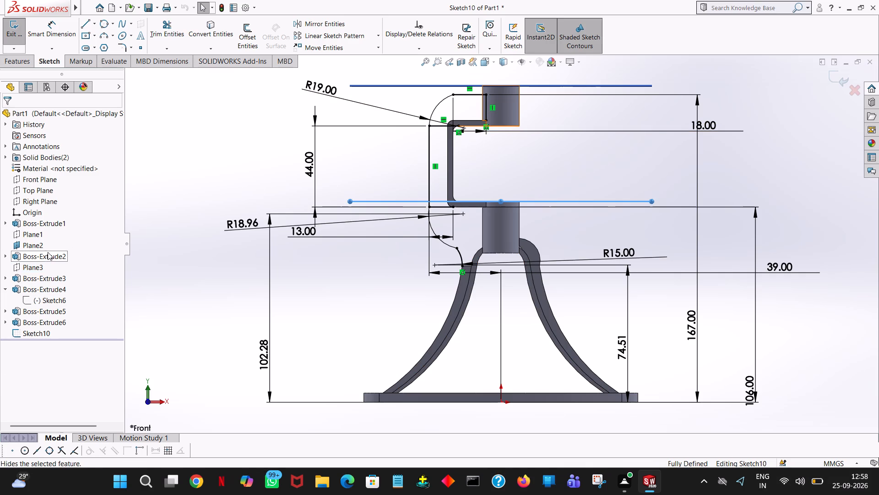
left_click(38, 242)
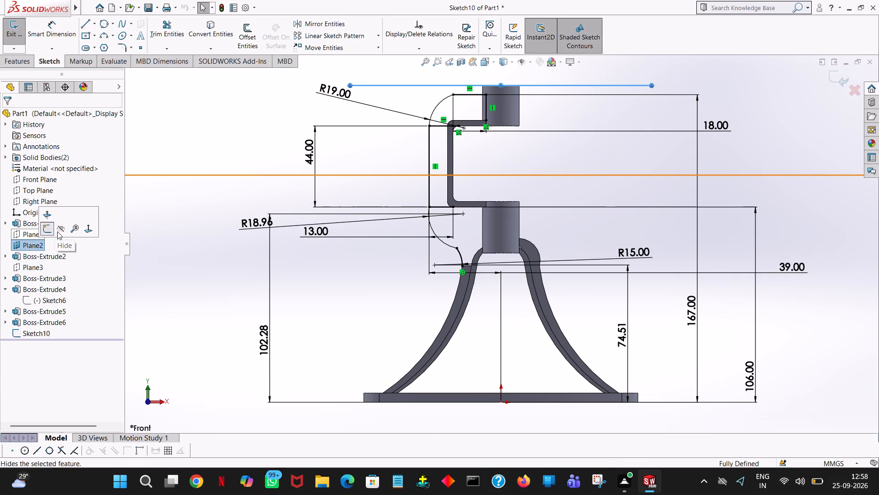
left_click(57, 231)
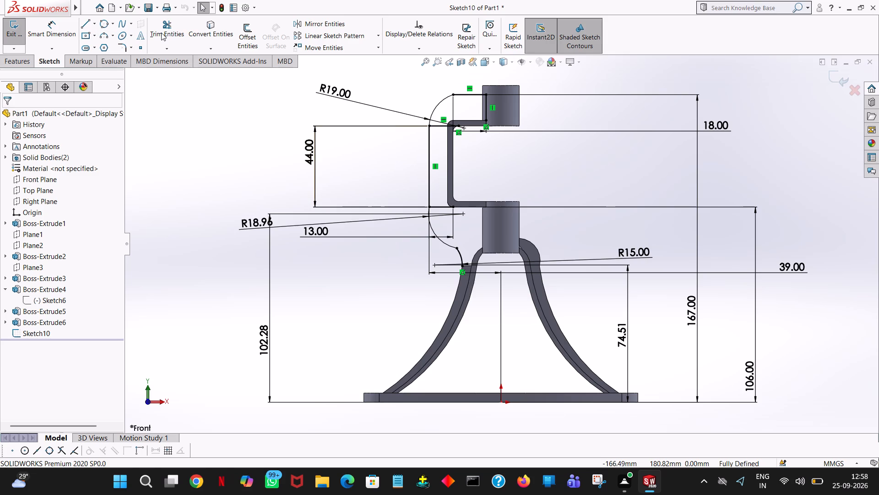
Trim away the two short horizontal lines at the upper and lower ends of the profile's outer vertical line.
left_click(161, 33)
left_click(435, 125)
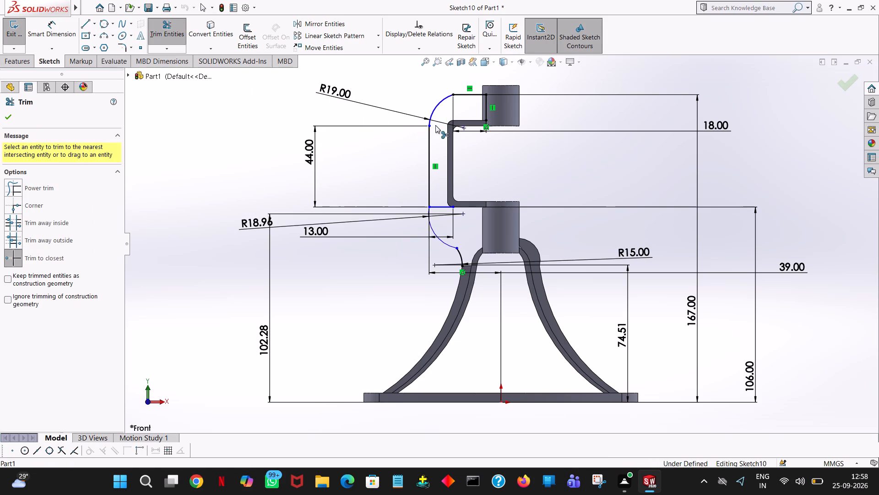
left_click(443, 207)
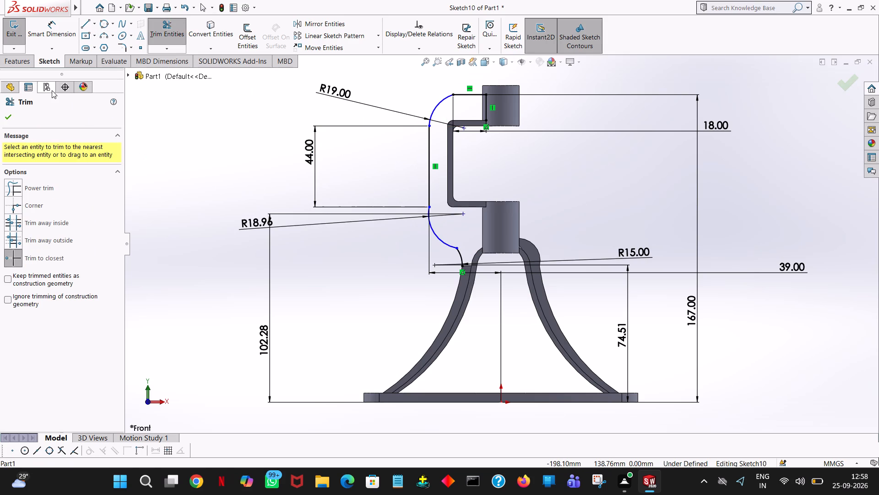
left_click(11, 117)
Convert the C-shaped bracket's outer edges, the lower cylinder's adjacent silhouette, and the left leg's upper curved and end edges into sketch entities.
left_click(87, 21)
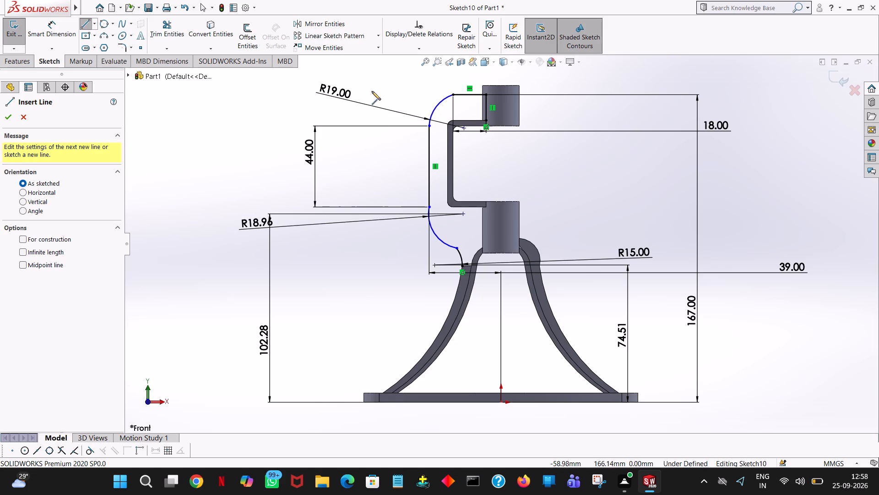
left_click(25, 113)
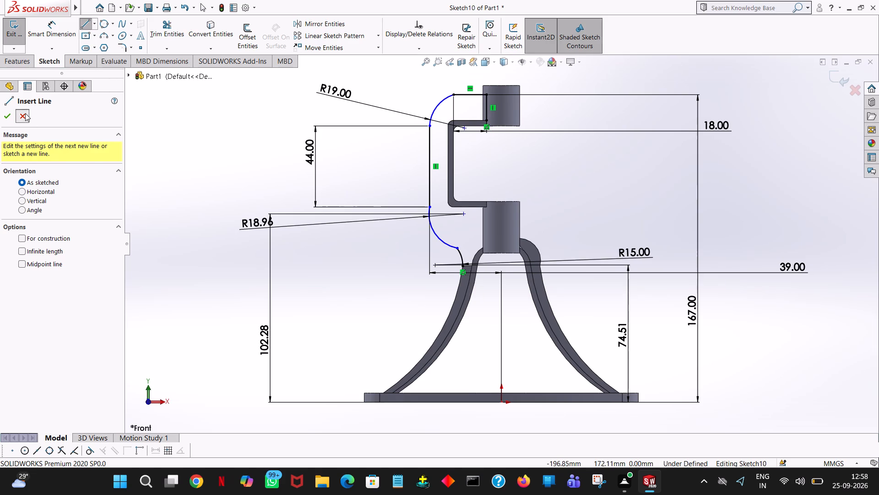
left_click(203, 27)
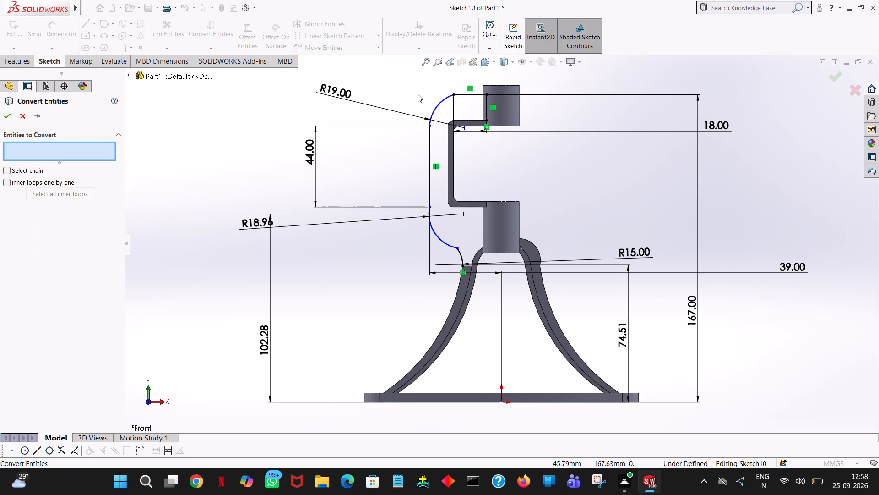
left_click(477, 121)
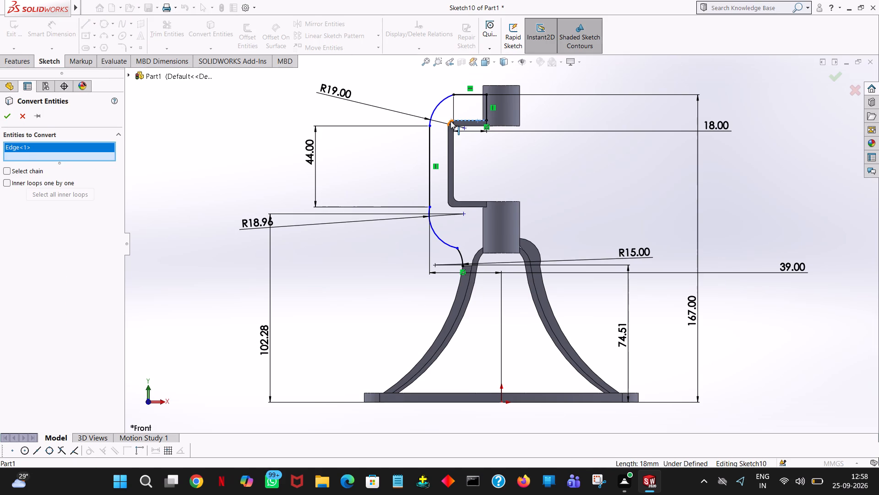
left_click(450, 121)
left_click(448, 137)
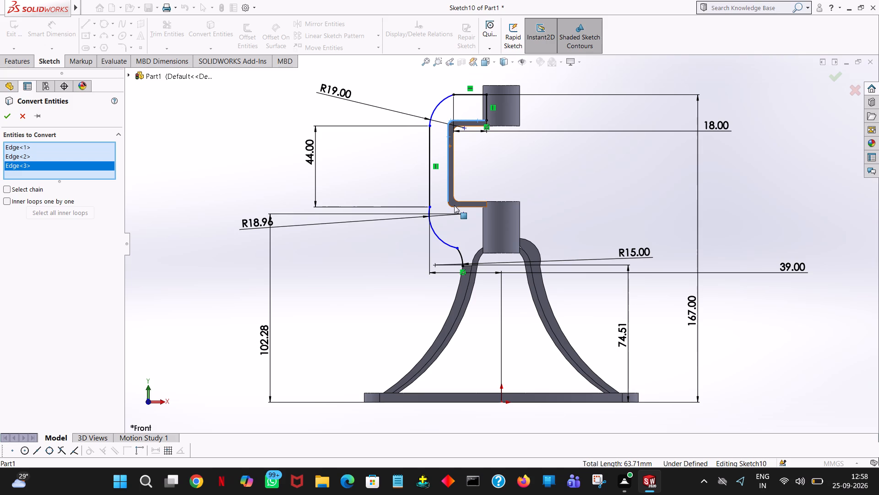
left_click(453, 206)
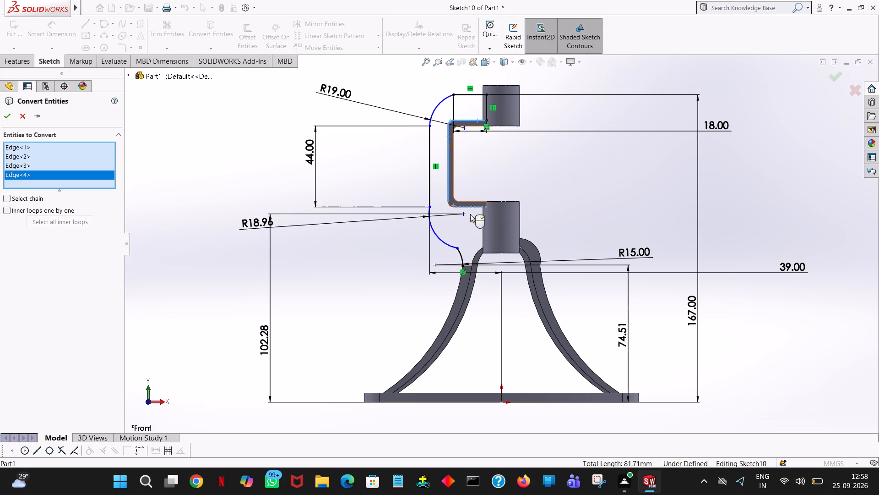
left_click(483, 225)
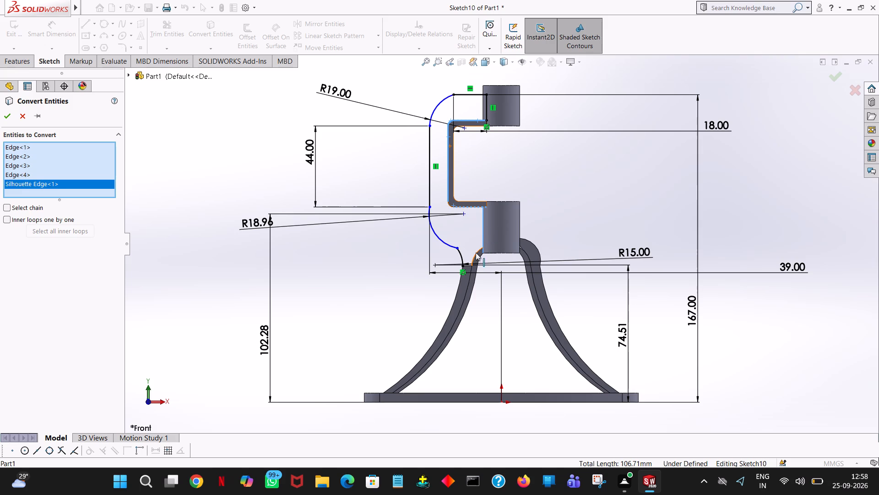
left_click(477, 252)
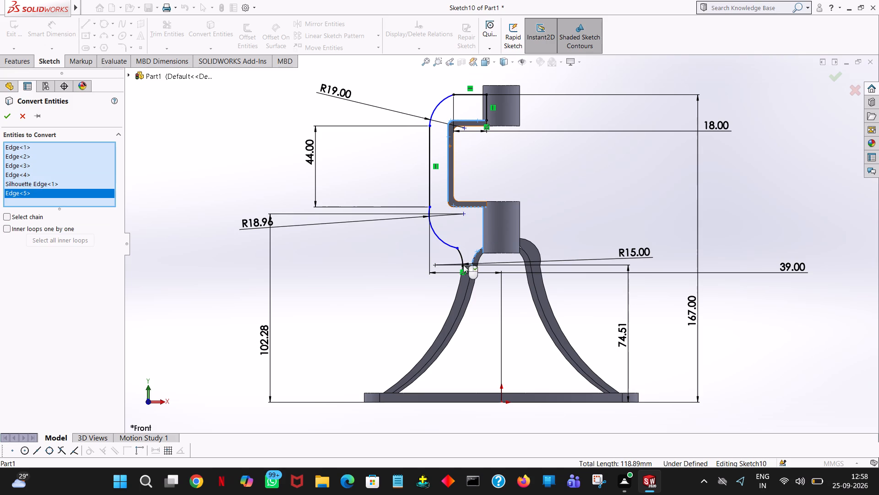
left_click(468, 267)
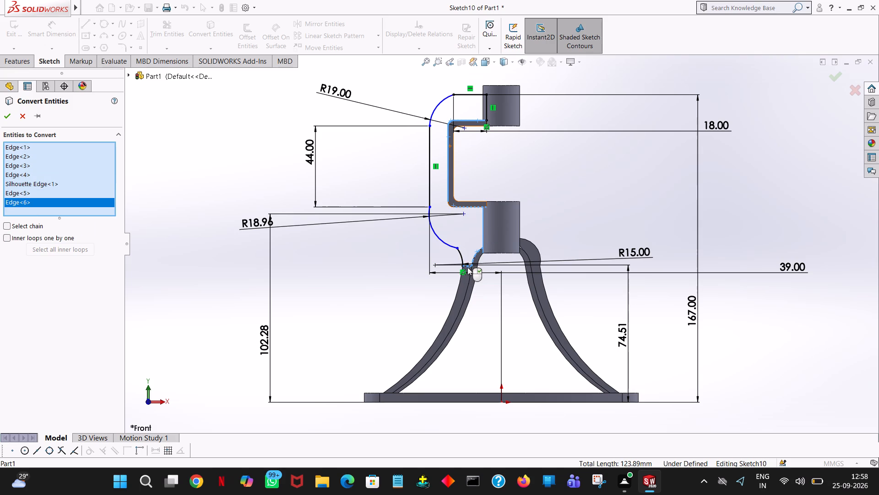
left_click(8, 116)
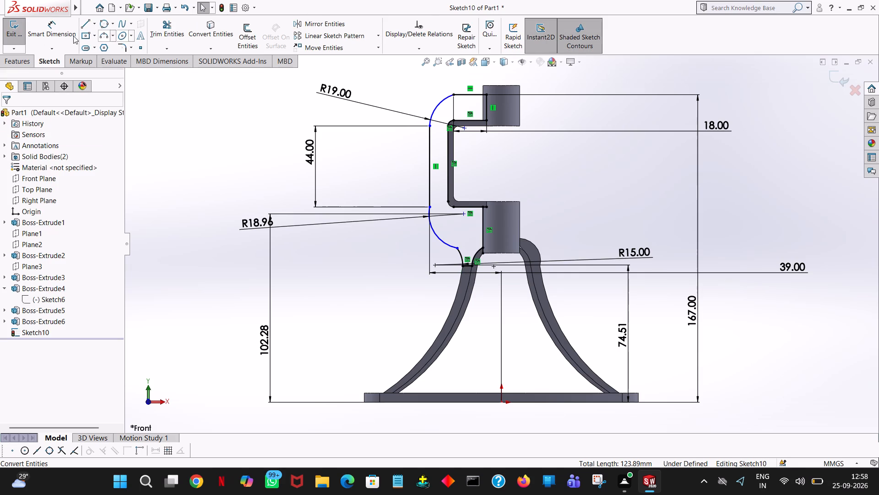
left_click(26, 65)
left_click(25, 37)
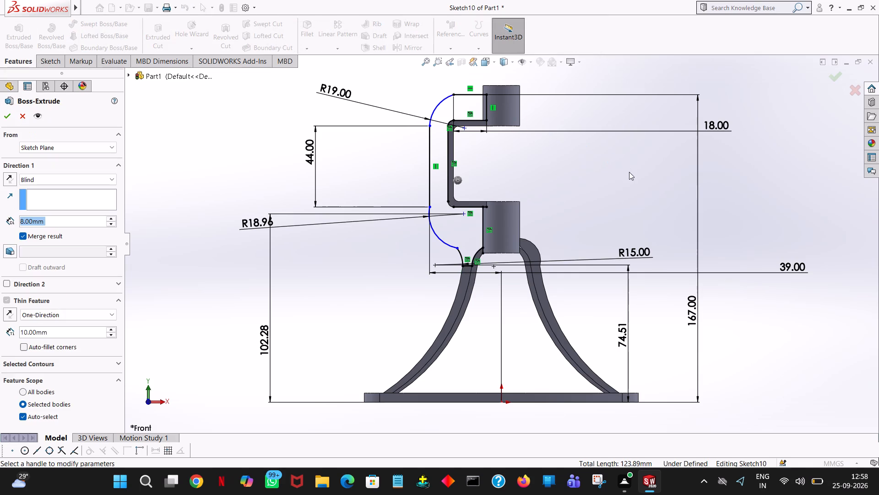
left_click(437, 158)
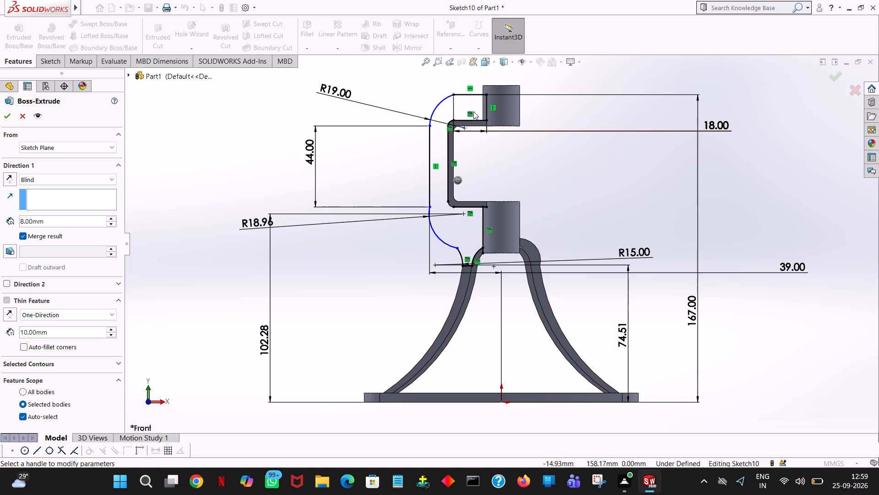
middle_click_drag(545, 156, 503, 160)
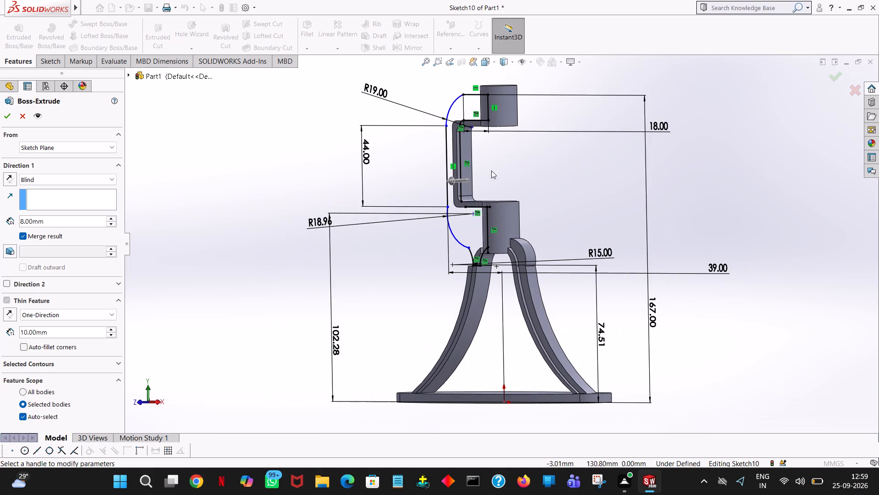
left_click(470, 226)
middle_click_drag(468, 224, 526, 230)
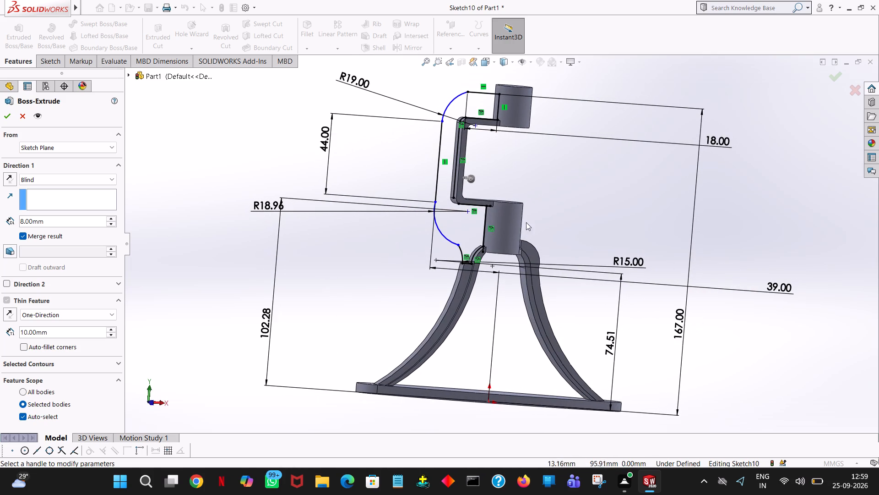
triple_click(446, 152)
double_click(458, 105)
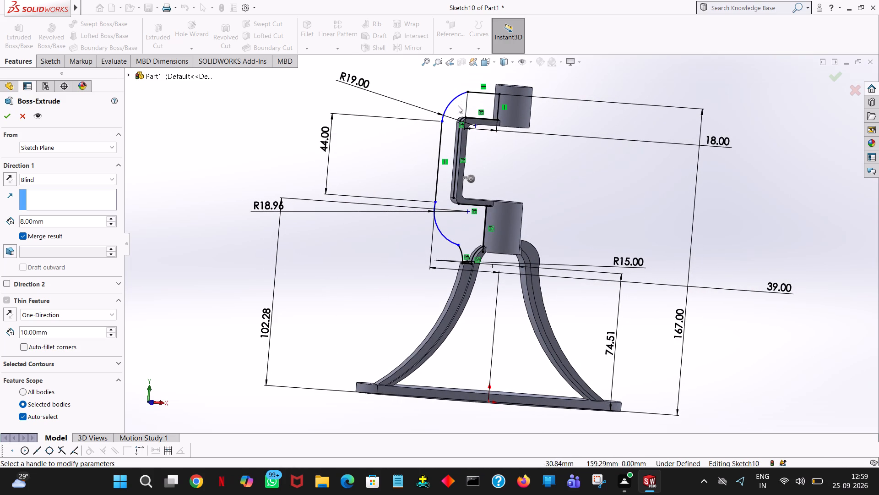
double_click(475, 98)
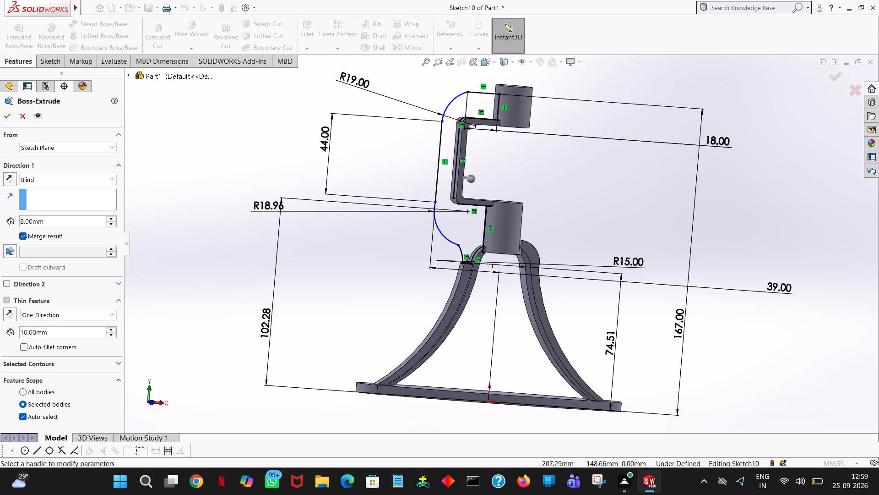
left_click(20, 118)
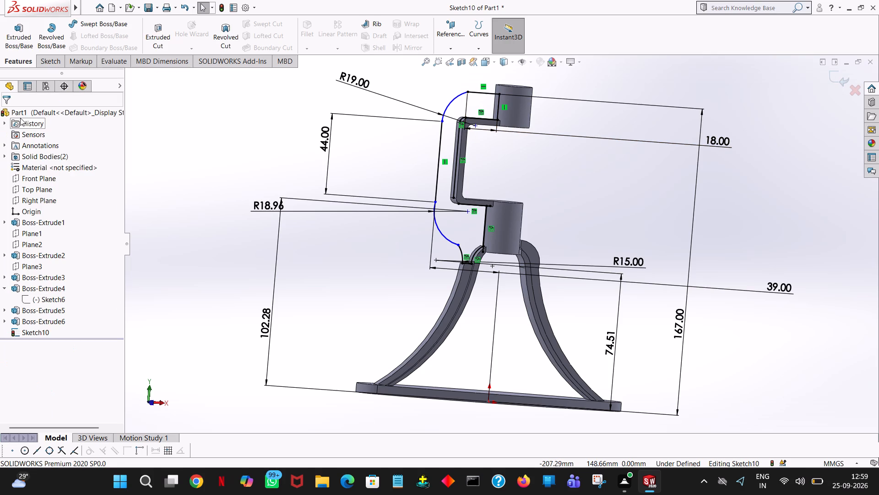
Trim the vertical line's overhang below the left leg's curve and the bracket's lower horizontal line's overhang past the lower cylinder's edge.
scroll(482, 251, "down", 2, "ctrl")
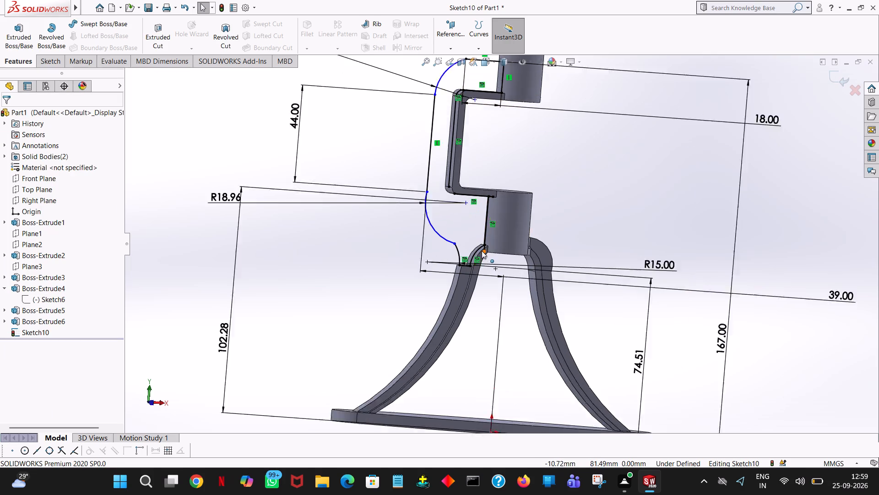
scroll(482, 251, "down", 7, "ctrl")
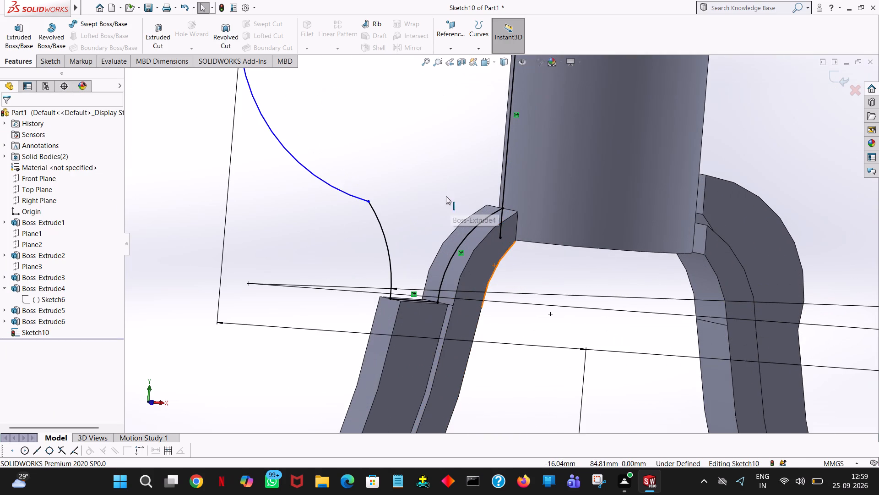
left_click(54, 68)
left_click(54, 60)
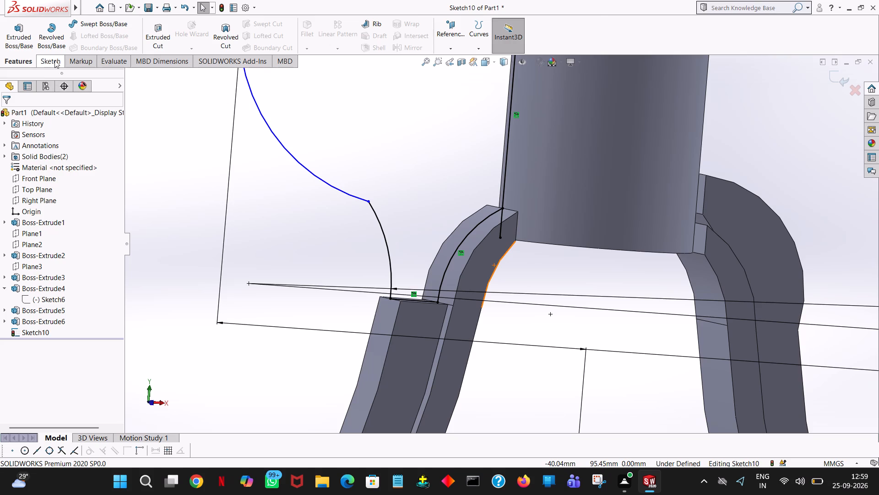
left_click(160, 34)
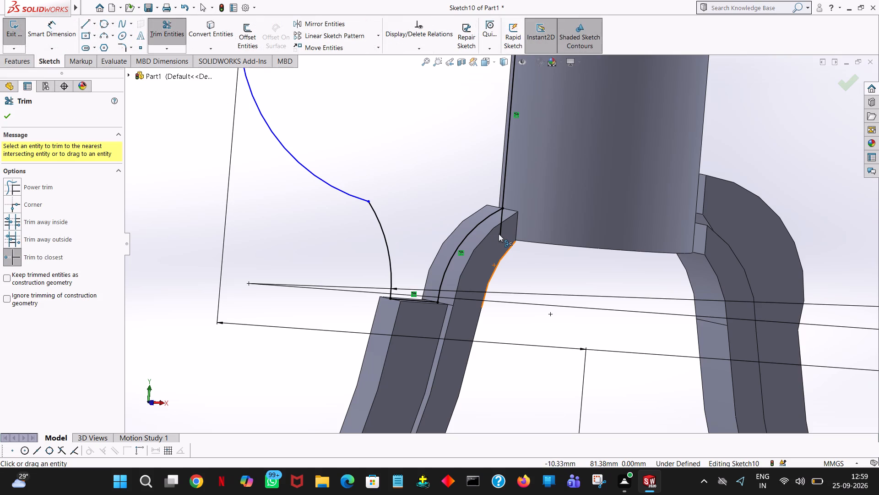
left_click(500, 234)
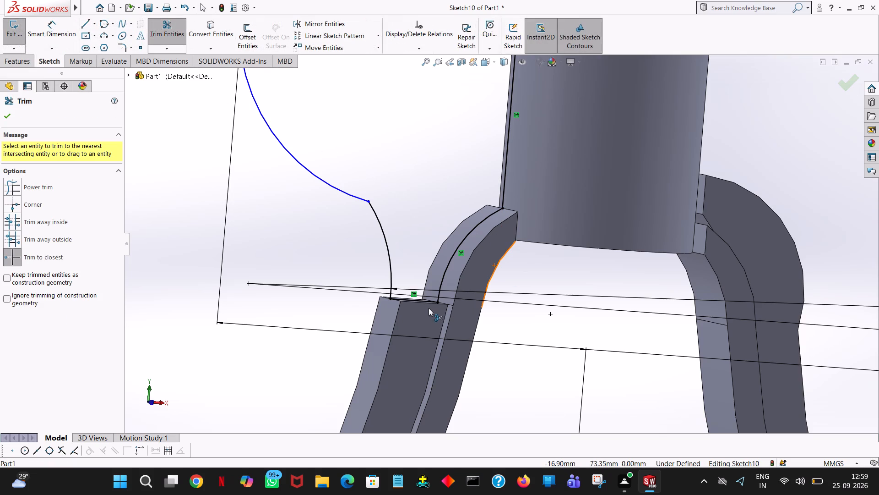
scroll(429, 308, "down", 2, "ctrl")
scroll(420, 258, "up", 9, "ctrl")
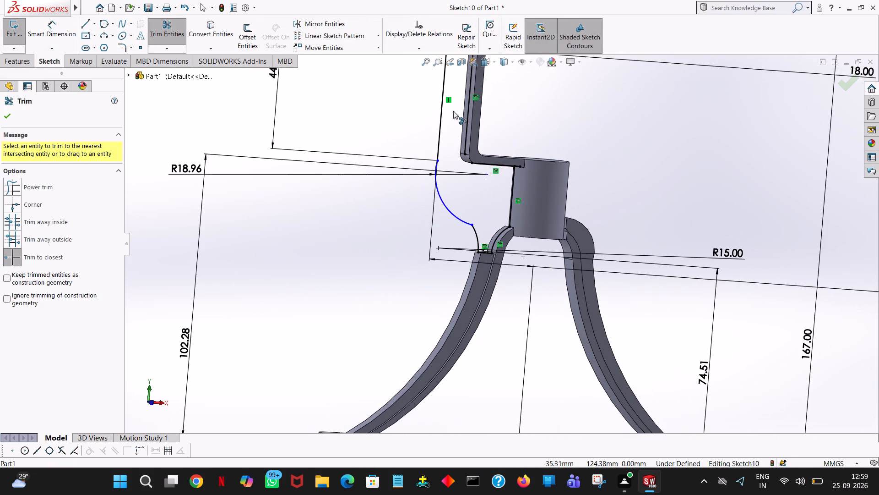
scroll(524, 166, "down", 6, "ctrl")
scroll(503, 216, "down", 1, "ctrl")
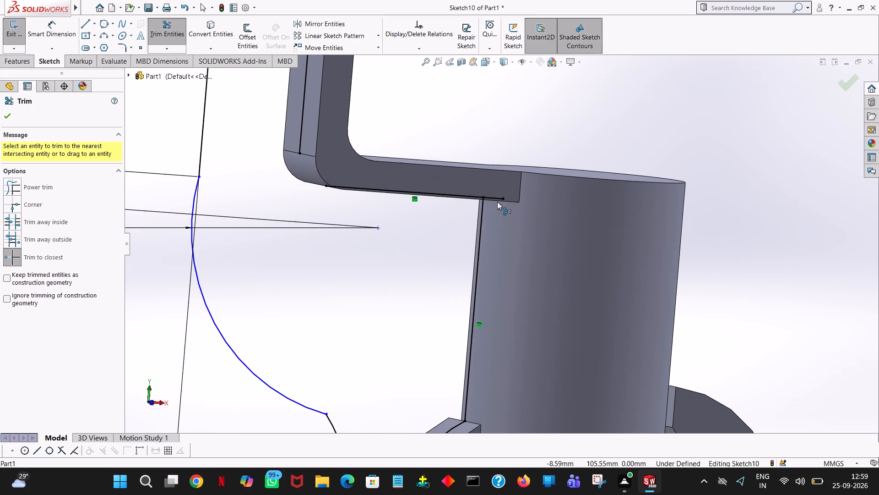
left_click(497, 198, "ctrl")
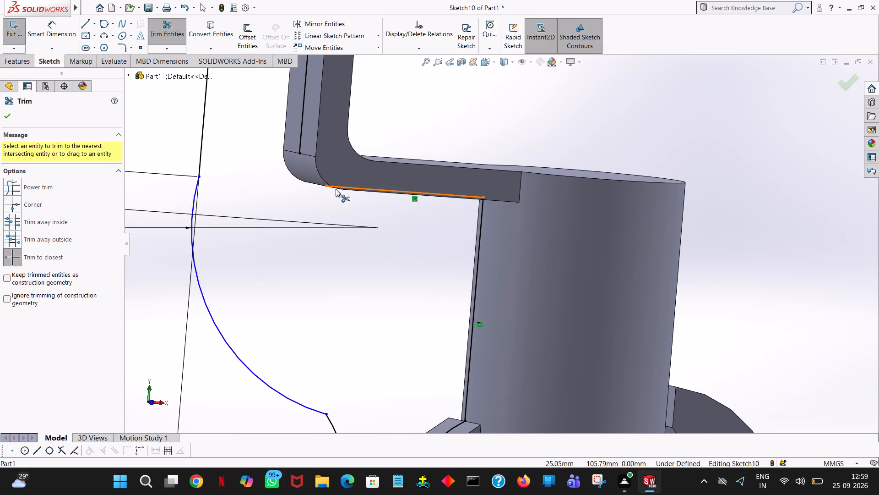
Examine the sketch profile around the bracket's corners and the upper cylinder for leftover overhangs or gaps.
scroll(329, 188, "up", 7, "ctrl")
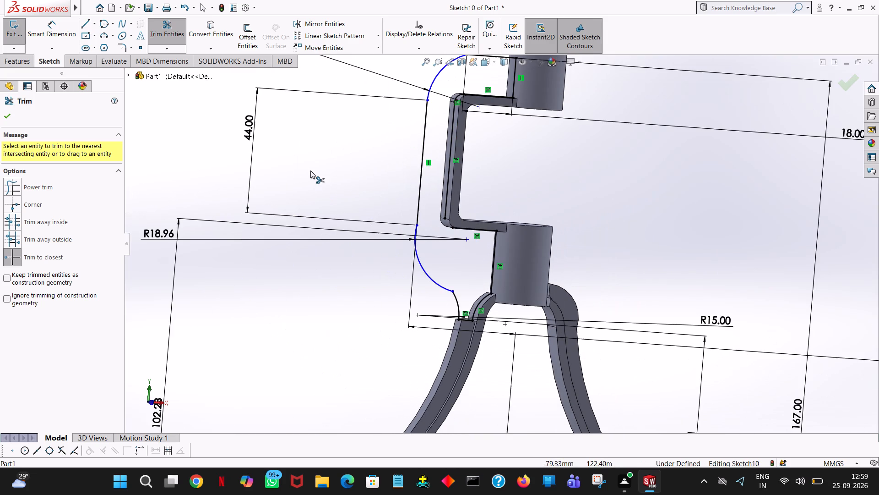
scroll(513, 96, "down", 3, "ctrl")
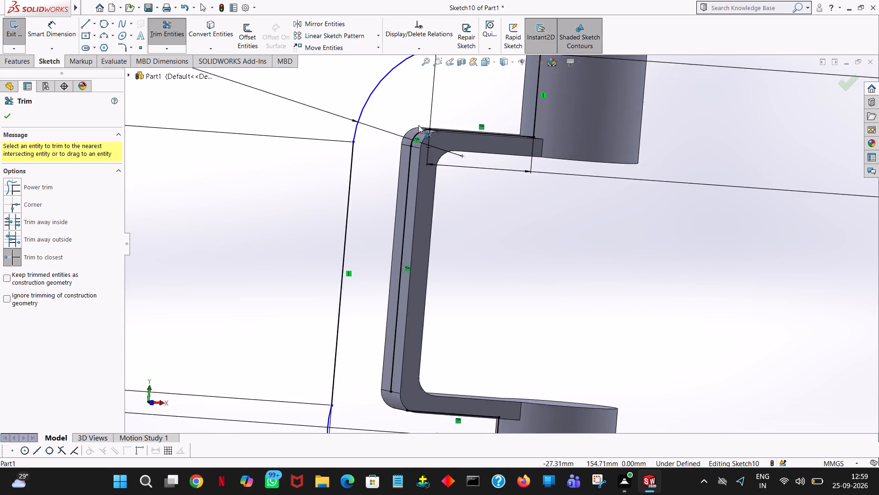
scroll(418, 125, "down", 4, "ctrl")
scroll(503, 140, "down", 1, "ctrl")
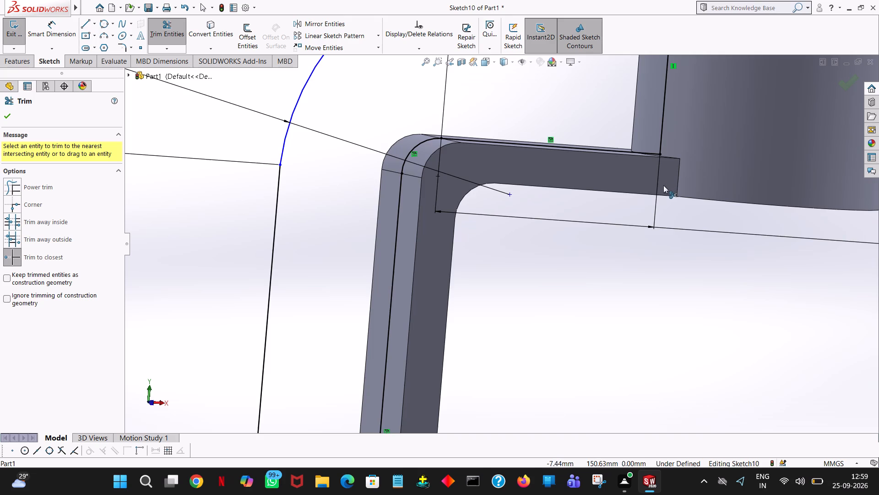
scroll(658, 168, "up", 6, "ctrl")
scroll(573, 163, "down", 1, "ctrl")
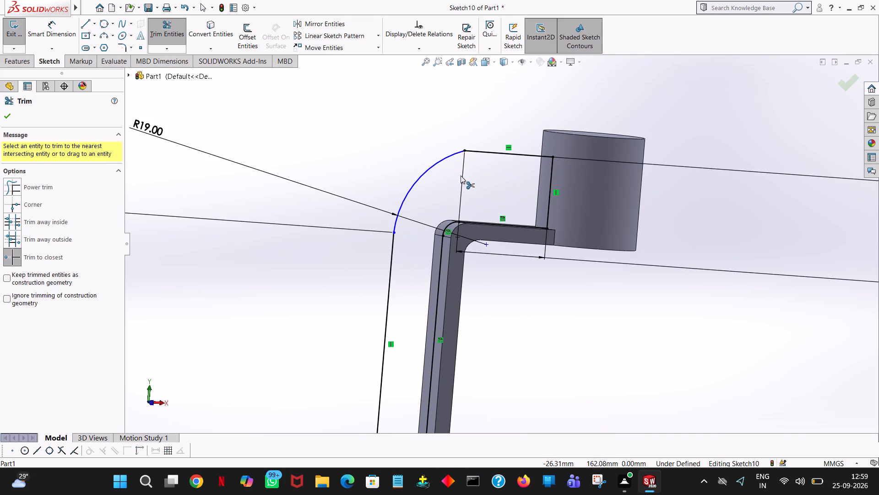
scroll(465, 190, "down", 4, "ctrl")
scroll(479, 283, "up", 8, "ctrl")
scroll(509, 358, "down", 2, "ctrl")
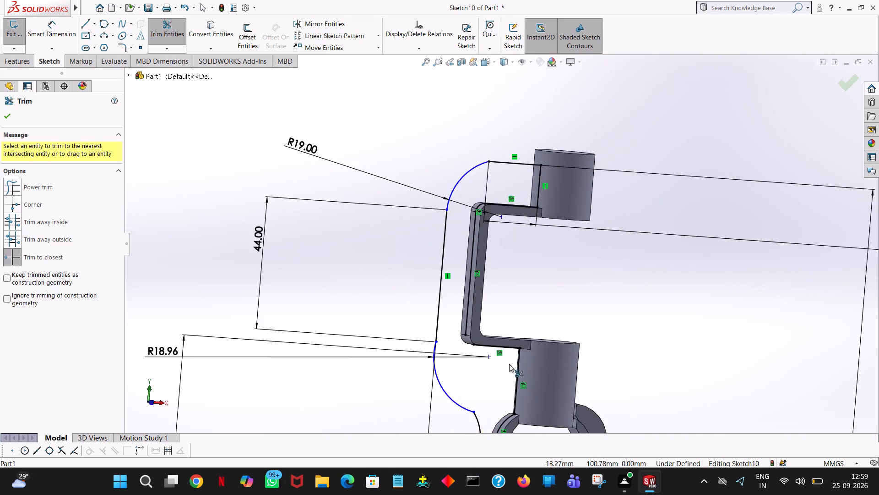
left_click(0, 116)
left_click(7, 116)
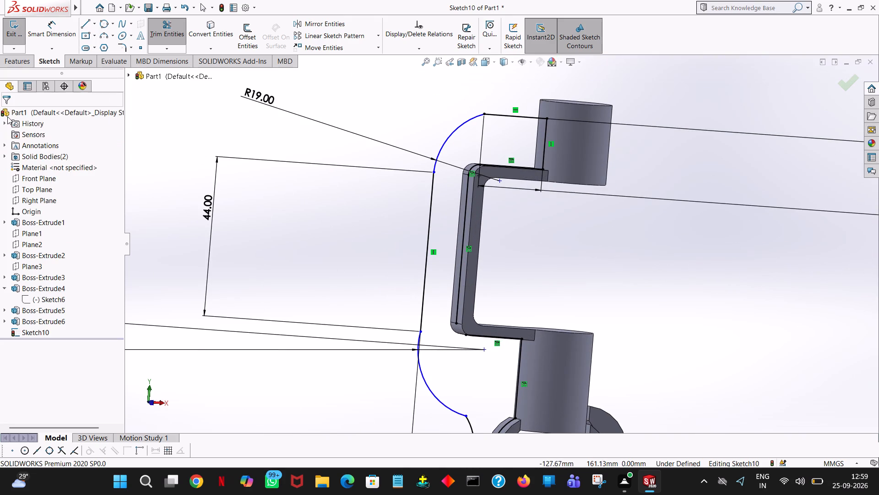
View the sketch from the front and convert the C-shaped bracket's rounded lower outer corner edge into a sketch arc.
key("space")
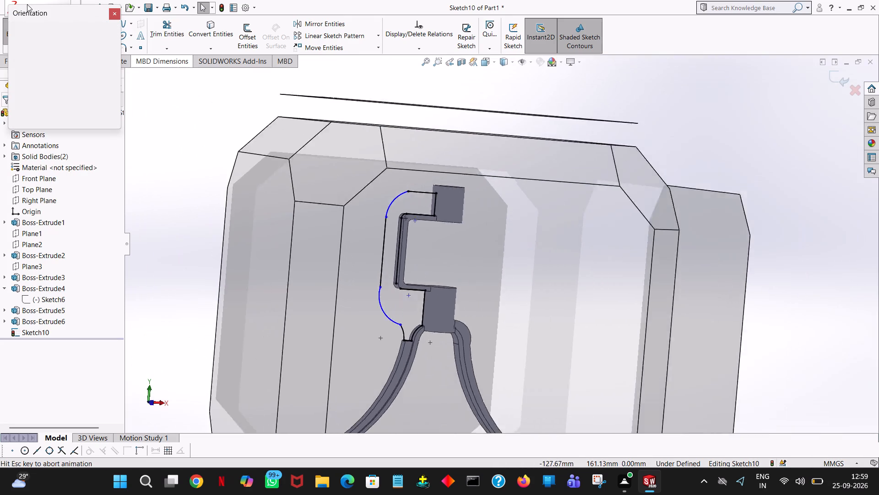
left_click(114, 71)
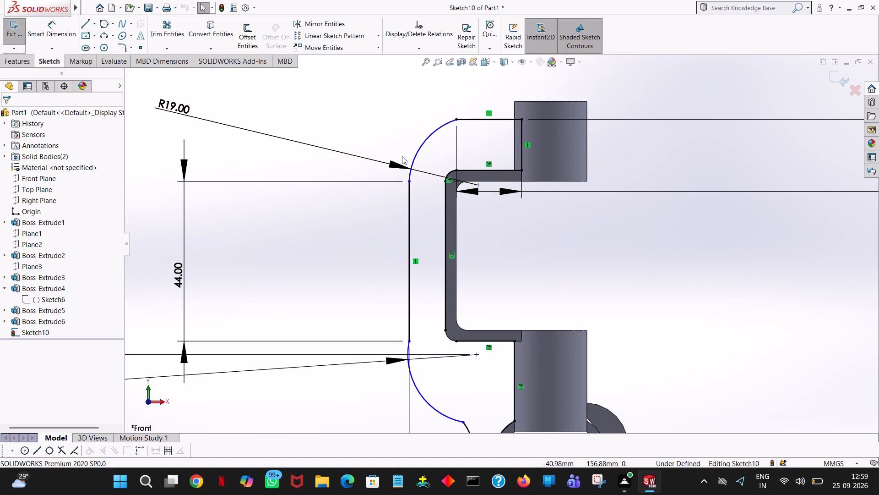
scroll(402, 156, "down", 3, "ctrl")
scroll(513, 231, "up", 9, "ctrl")
scroll(548, 319, "down", 1, "ctrl")
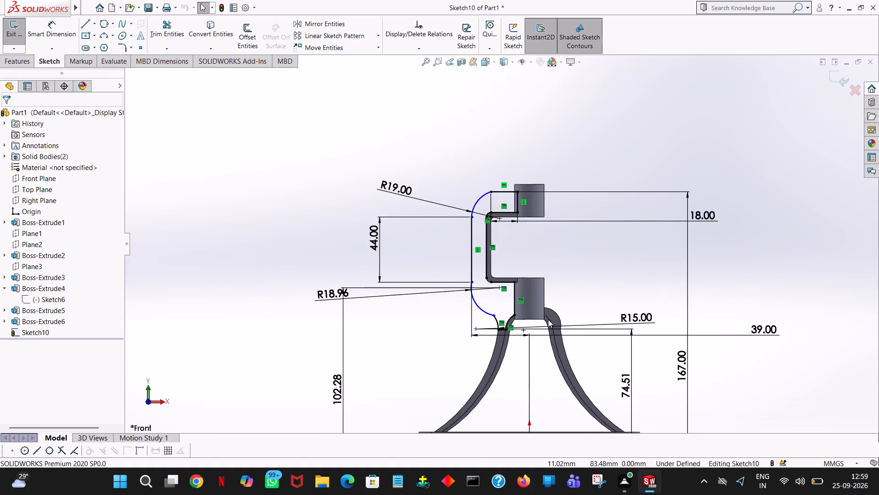
scroll(548, 319, "down", 3, "ctrl")
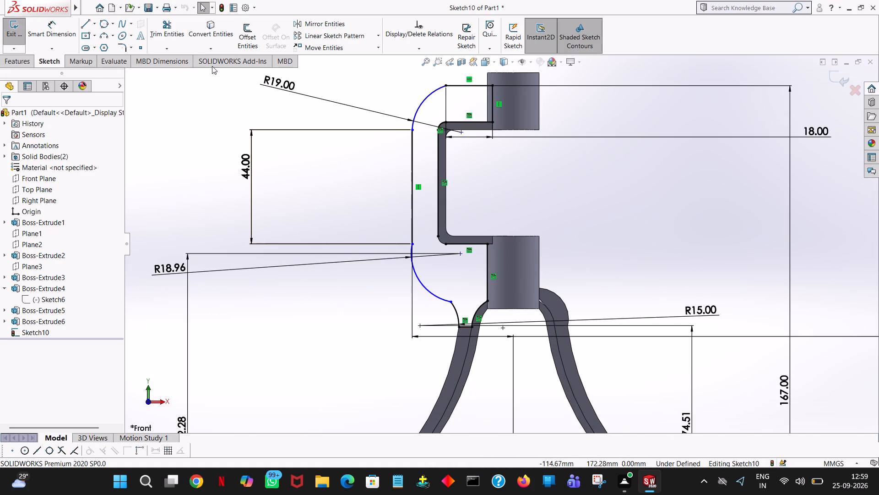
left_click(200, 26, "ctrl")
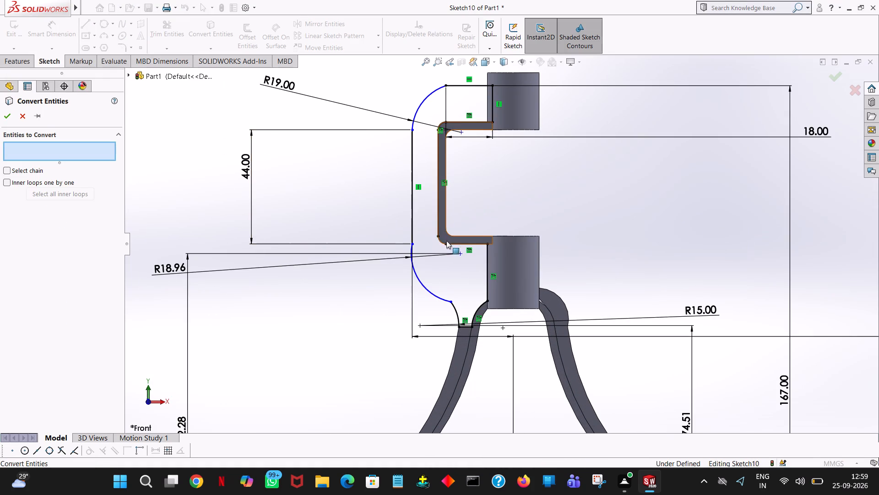
left_click(438, 240, "ctrl")
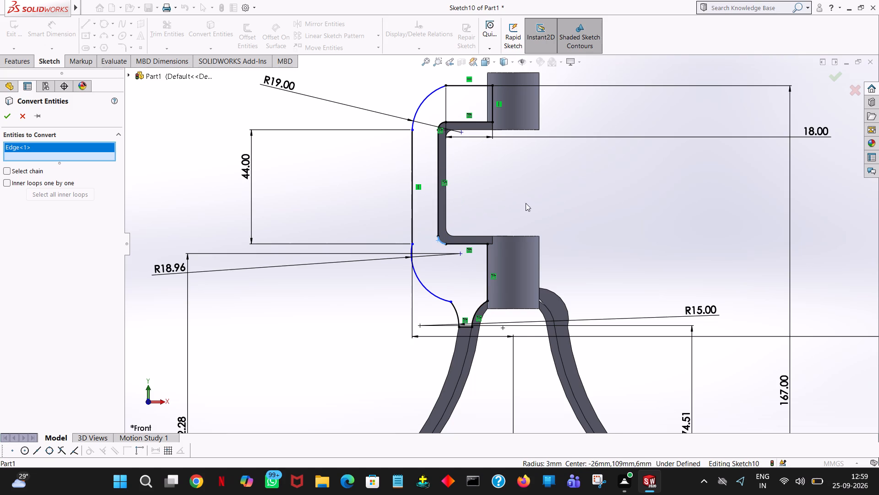
scroll(505, 203, "down", 4, "ctrl")
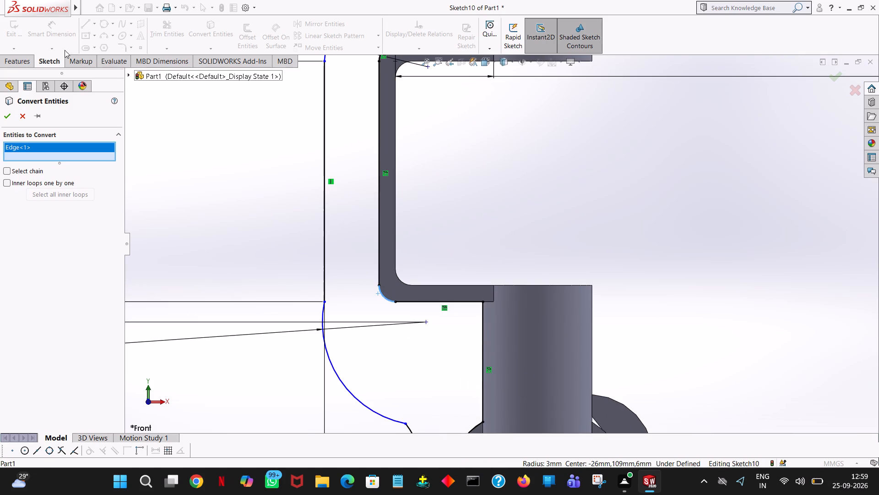
left_click(11, 115, "ctrl")
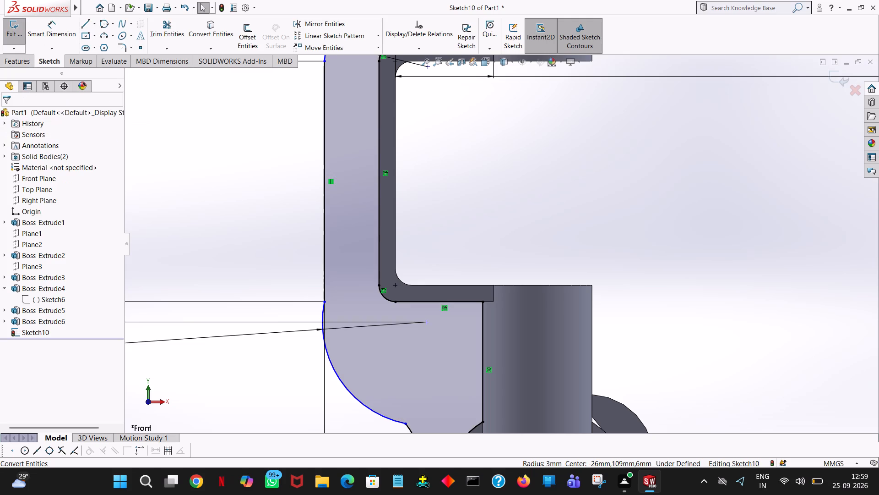
Examine the junction between the profile's outer vertical line and the lower arc.
scroll(58, 143, "down", 2, "ctrl")
scroll(101, 158, "up", 3, "ctrl")
scroll(426, 322, "down", 4, "ctrl")
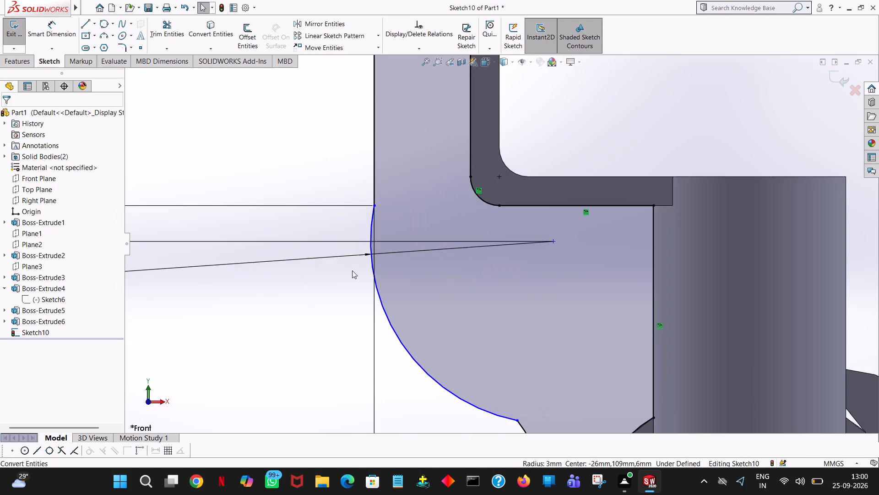
scroll(352, 270, "down", 2, "ctrl")
right_click(379, 231)
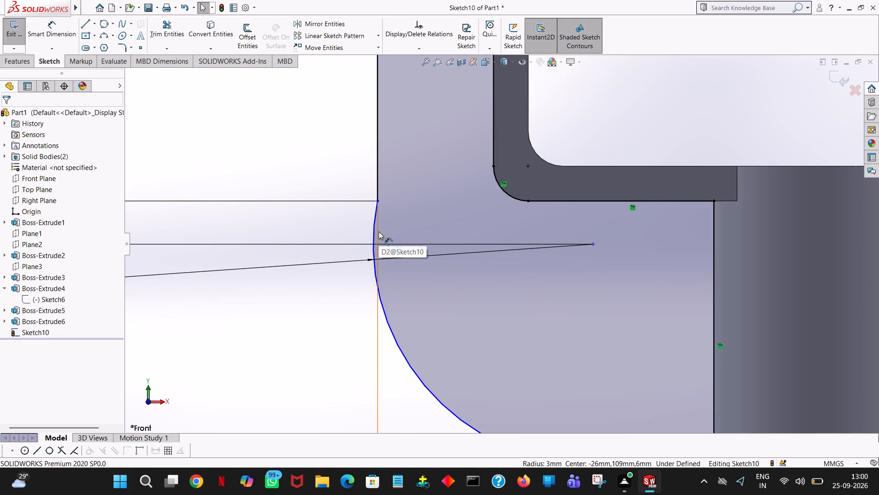
scroll(379, 231, "down", 1, "ctrl")
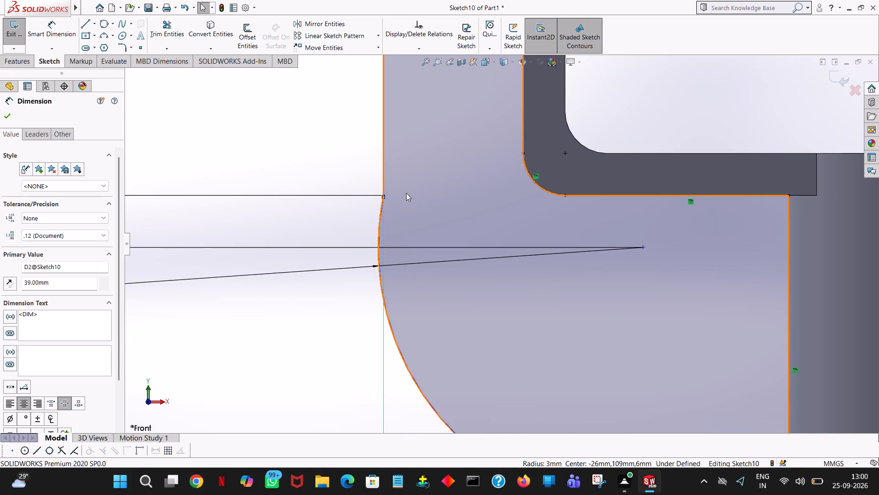
scroll(406, 193, "up", 9, "ctrl")
scroll(48, 82, "up", 1, "ctrl")
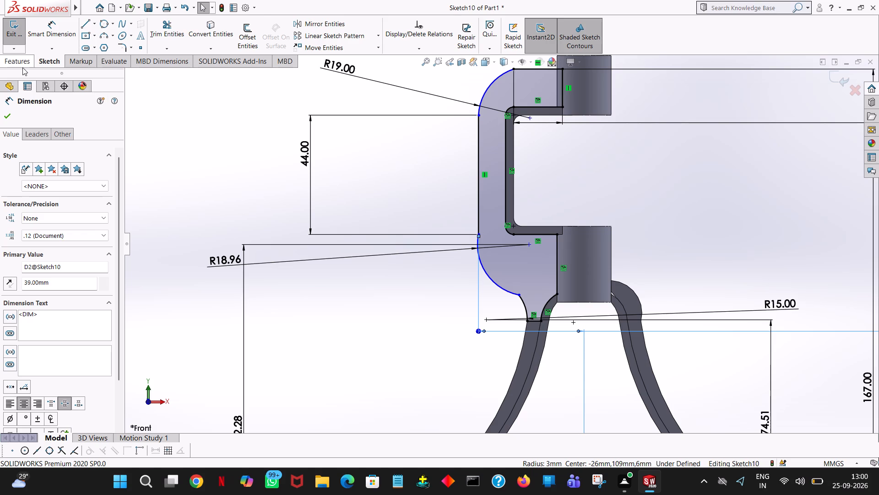
Extrude the closed web profile 8 mm with a Mid Plane end condition and Merge result turned off.
left_click(22, 67)
left_click(21, 49)
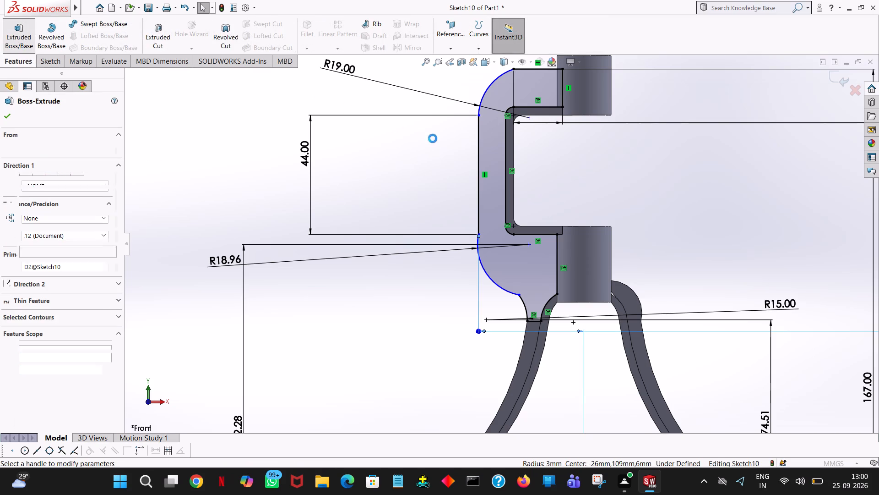
middle_click_drag(694, 197, 615, 227)
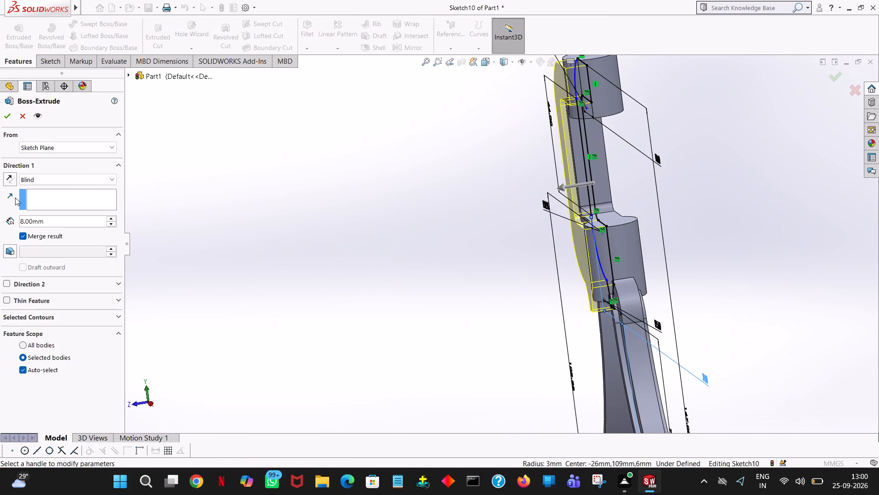
left_click(30, 176)
left_click(49, 234)
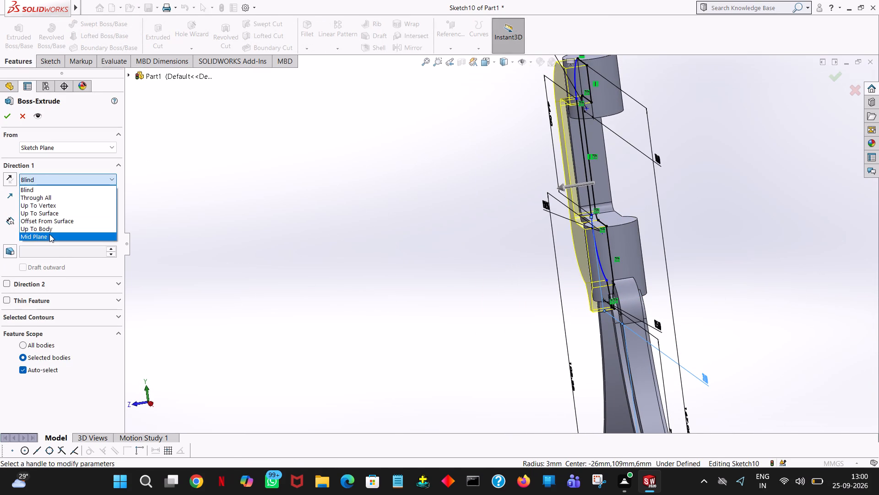
left_click(11, 113)
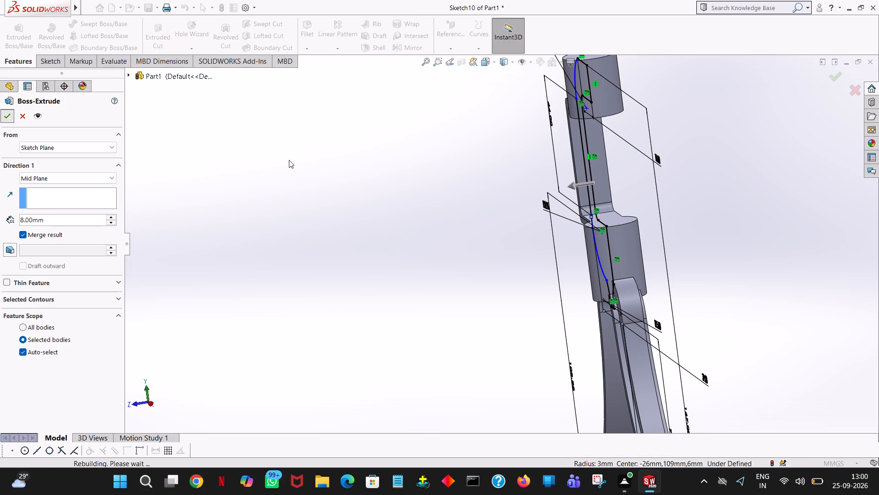
left_click(289, 160)
middle_click_drag(335, 179, 399, 200)
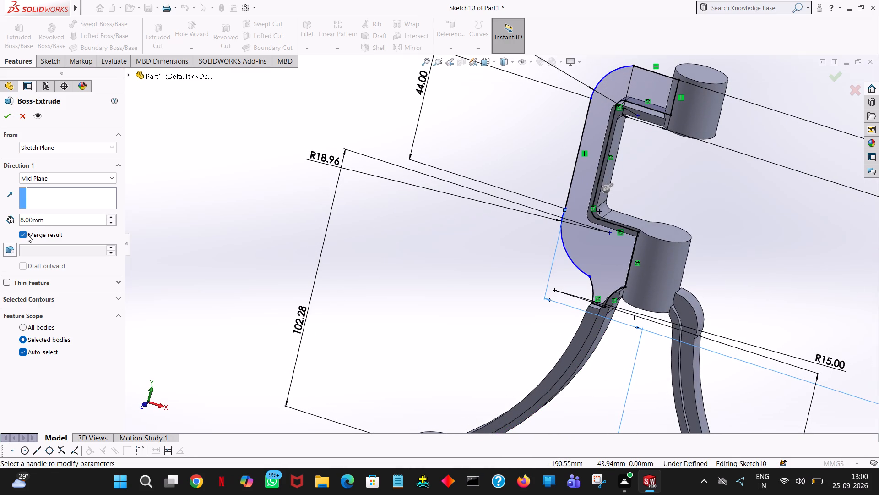
left_click(23, 235)
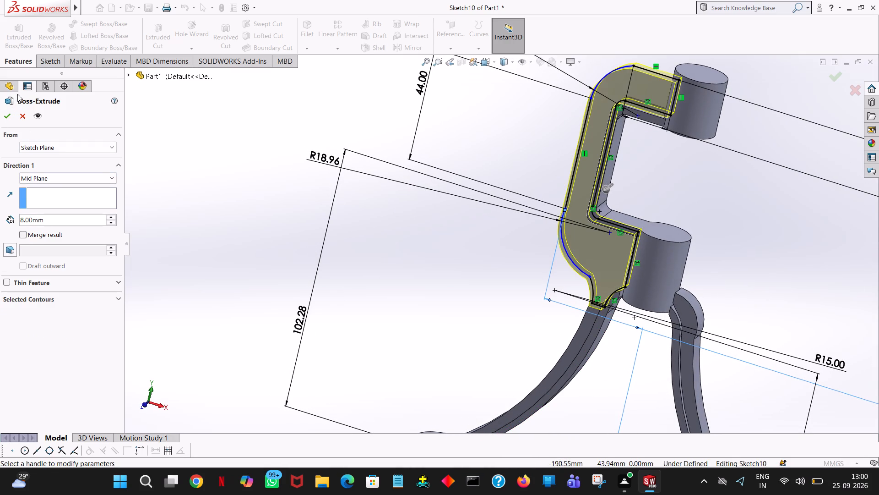
left_click(6, 114)
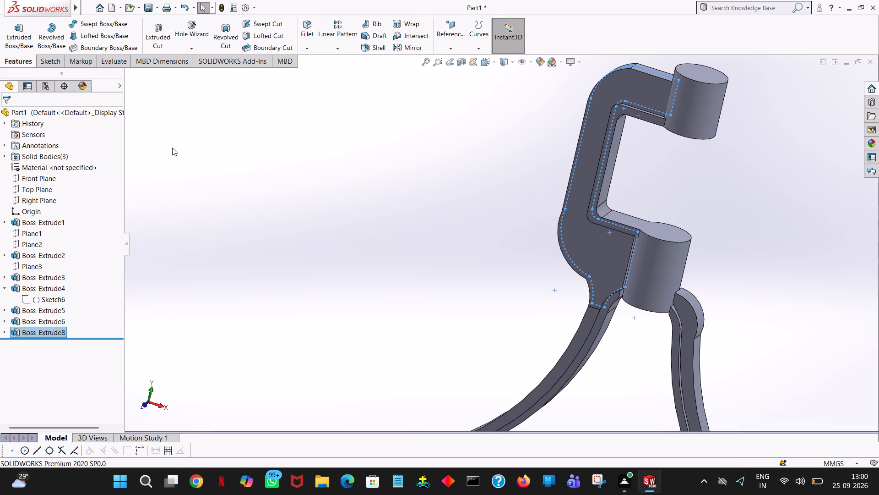
left_click(172, 148)
Examine the extruded web from several sides where it meets the bracket, the cylinders and the left leg.
scroll(376, 191, "down", 3, "ctrl")
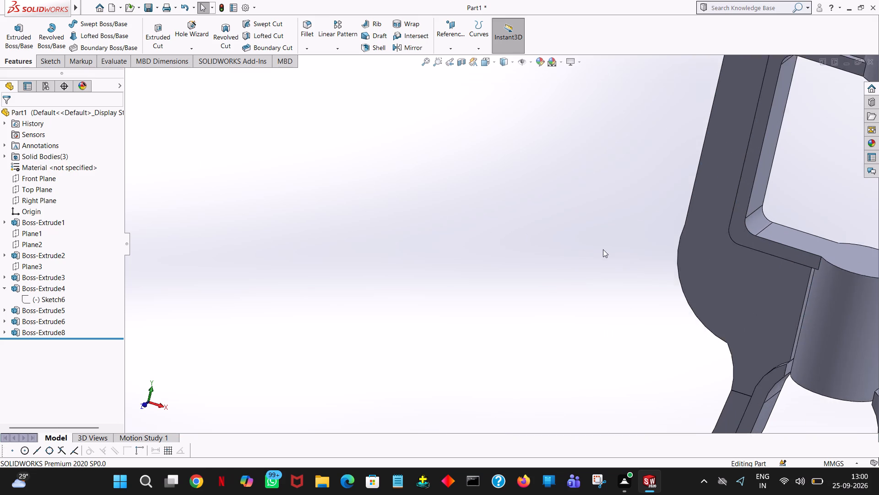
scroll(603, 249, "up", 5, "ctrl")
middle_click_drag(715, 242, 686, 405)
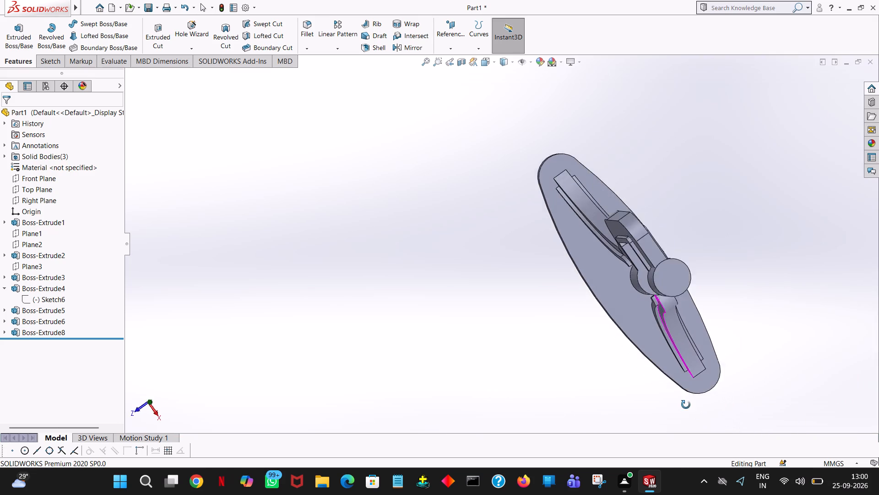
middle_click_drag(686, 405, 739, 287)
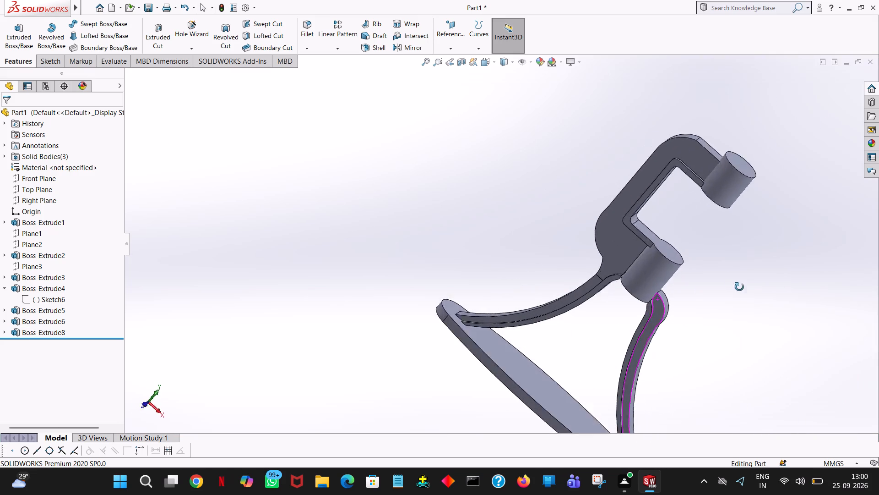
middle_click_drag(739, 287, 492, 222)
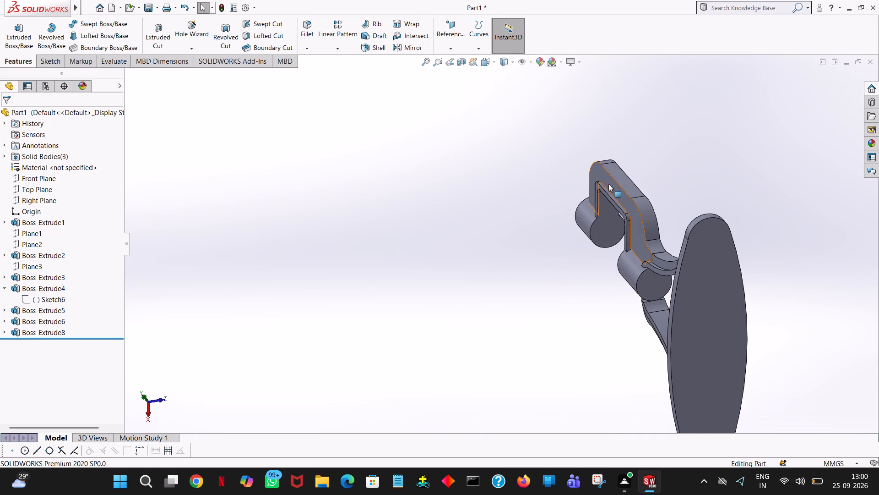
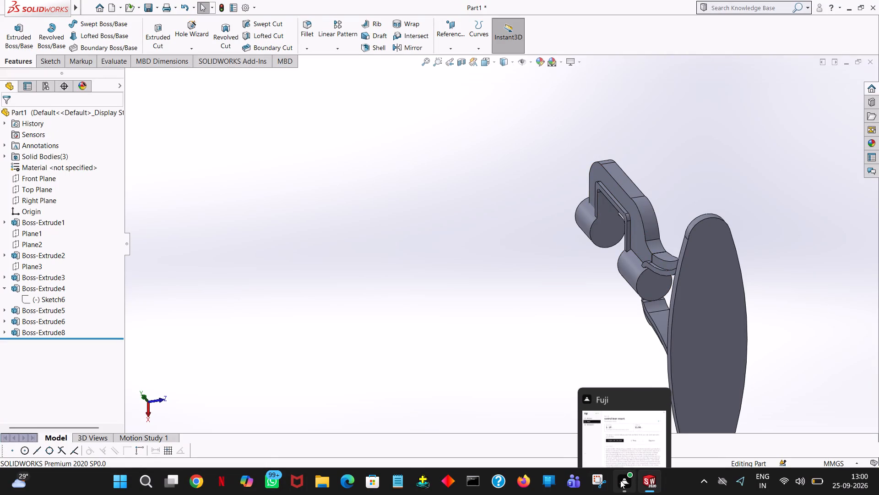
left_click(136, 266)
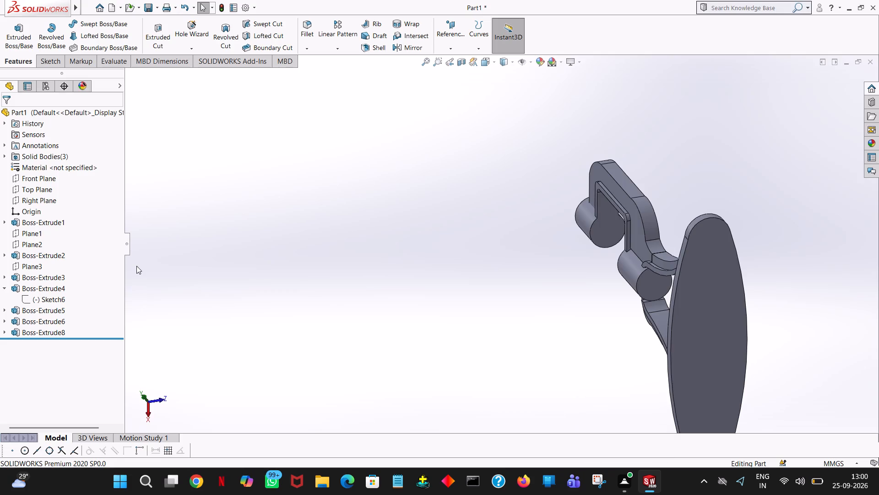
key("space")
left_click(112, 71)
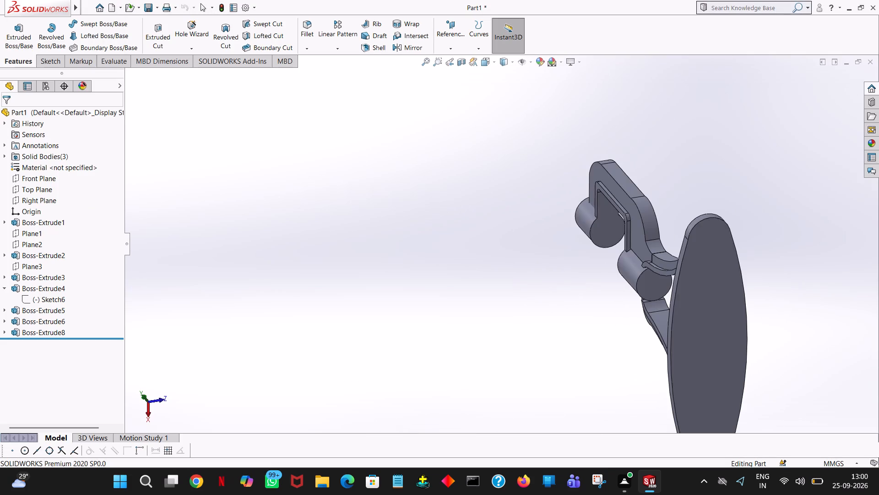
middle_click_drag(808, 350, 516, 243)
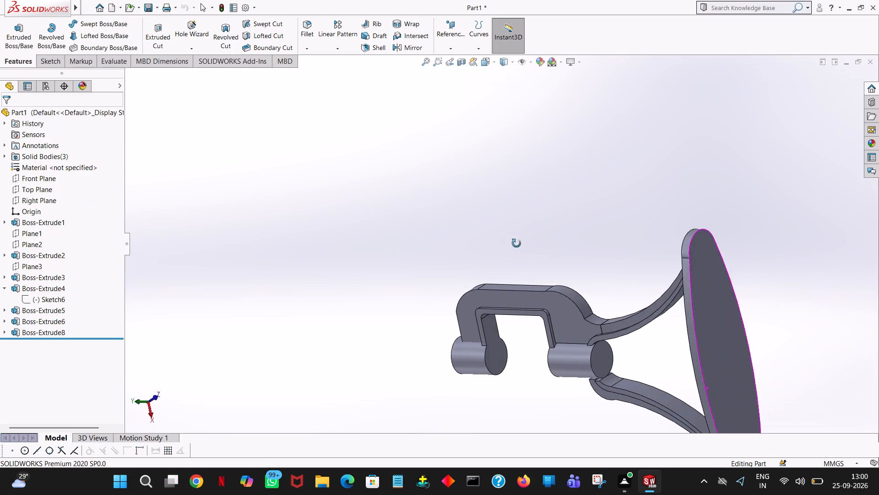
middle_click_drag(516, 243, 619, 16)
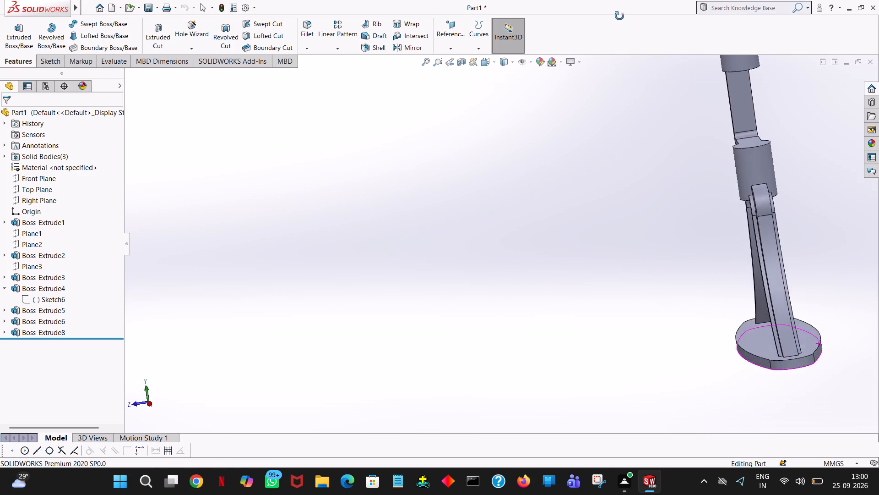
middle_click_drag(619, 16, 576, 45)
Start an extruded cut on the upper cylinder's top face and sketch a concentric circle of 4 mm radius.
key("ctrl+7")
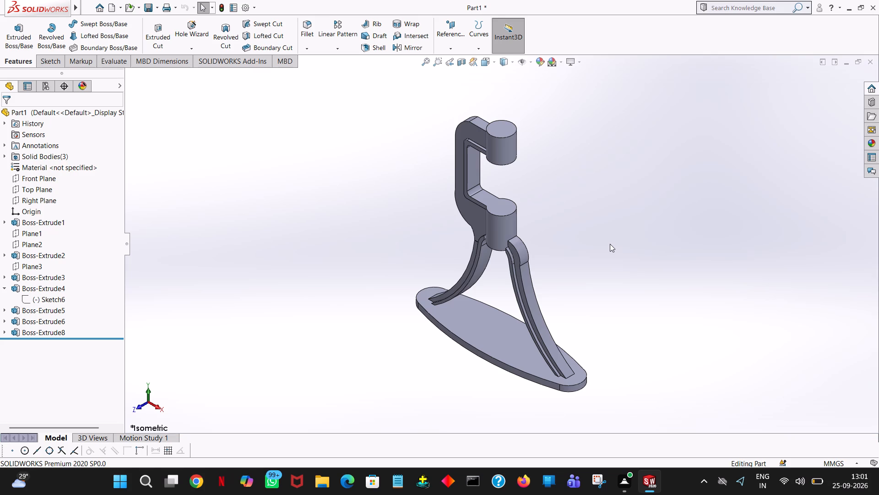
left_click(161, 45)
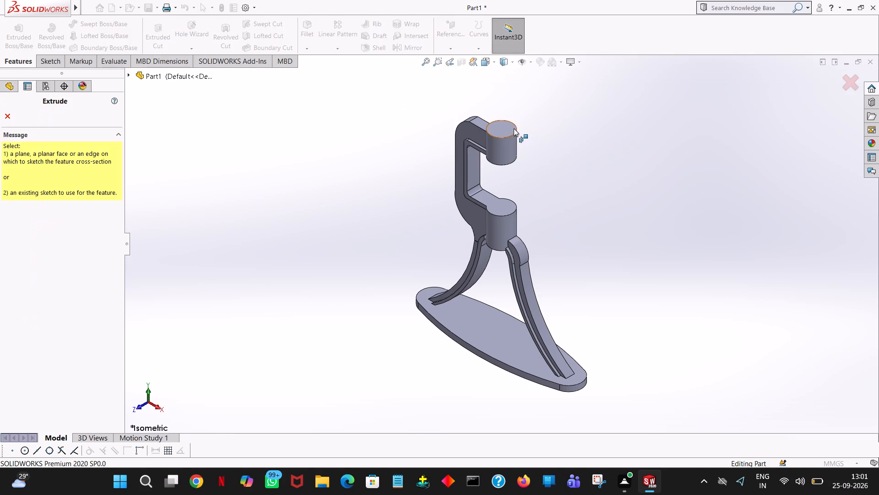
left_click(510, 127)
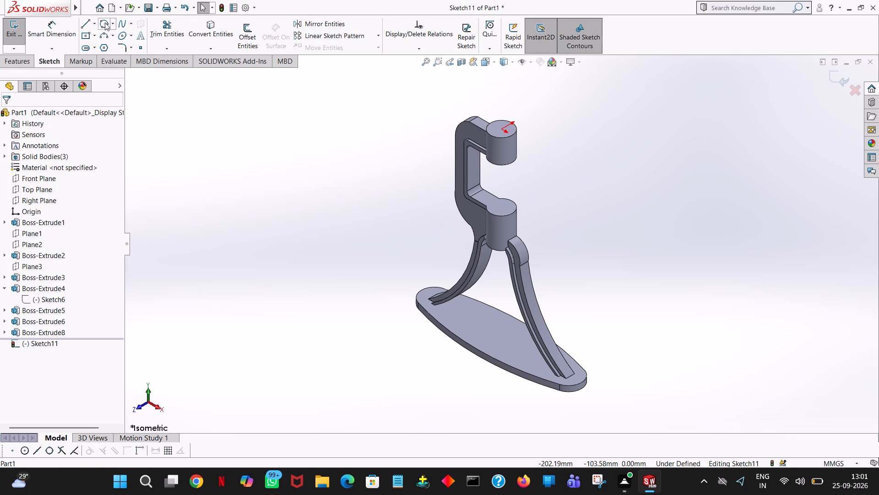
left_click(114, 24)
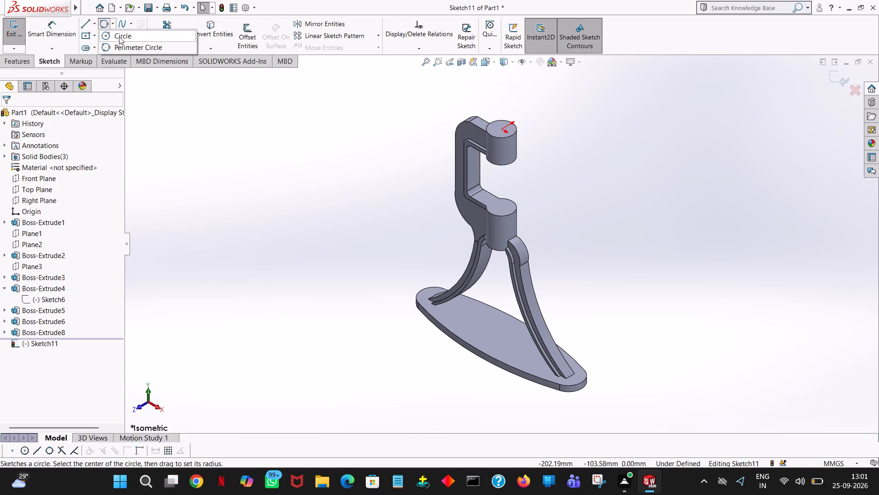
left_click(119, 37)
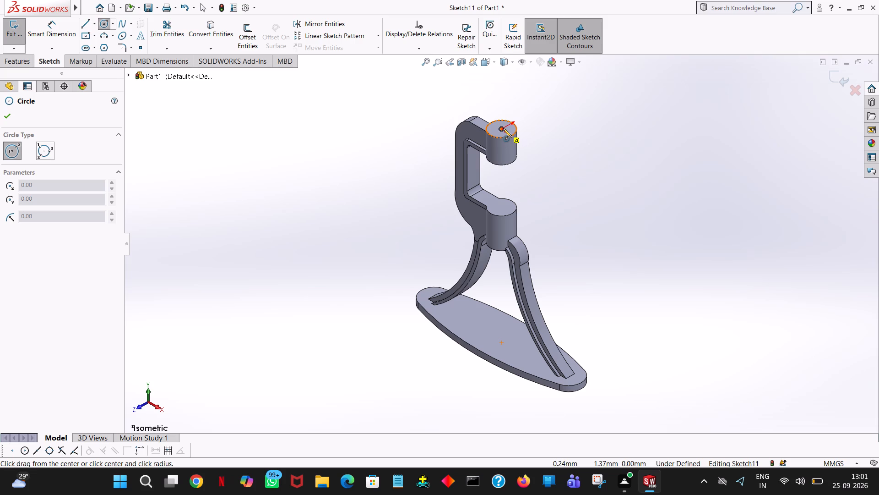
left_click(503, 128)
left_click(503, 125)
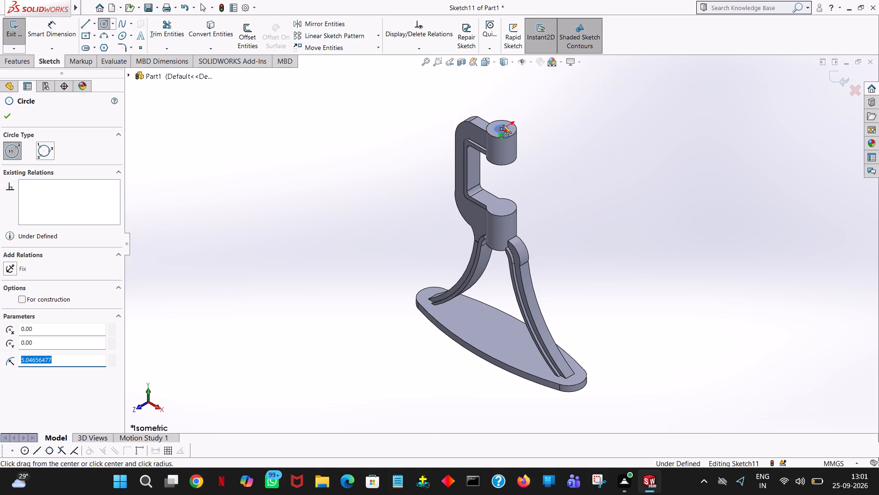
key("4")
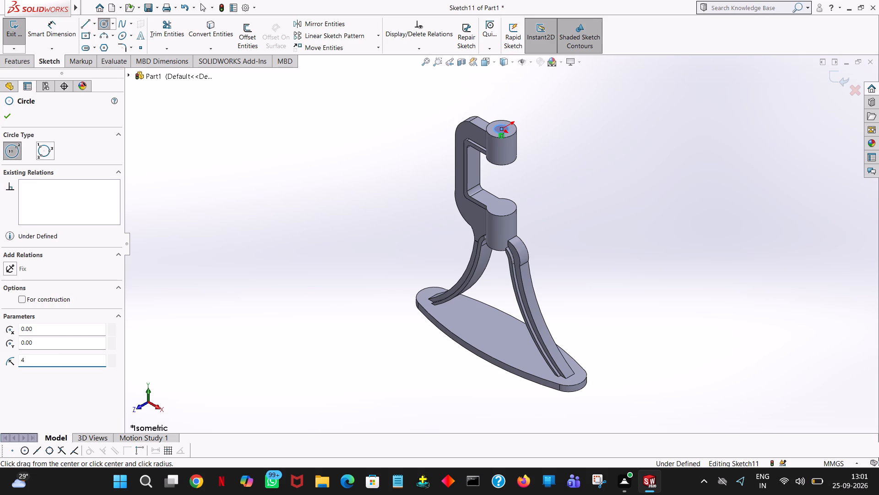
key("Return")
left_click(12, 117)
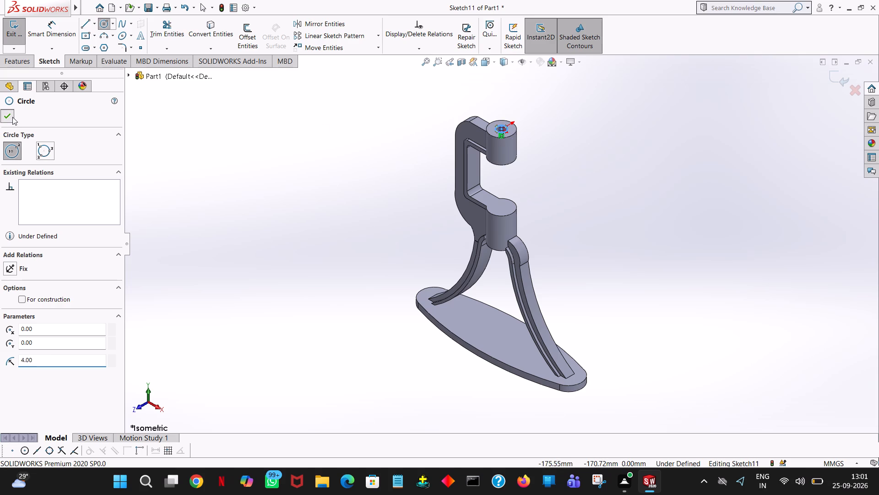
Cut the circle as a blind extruded cut 128 mm deep, down through both cylinders.
left_click(22, 67)
left_click(161, 36)
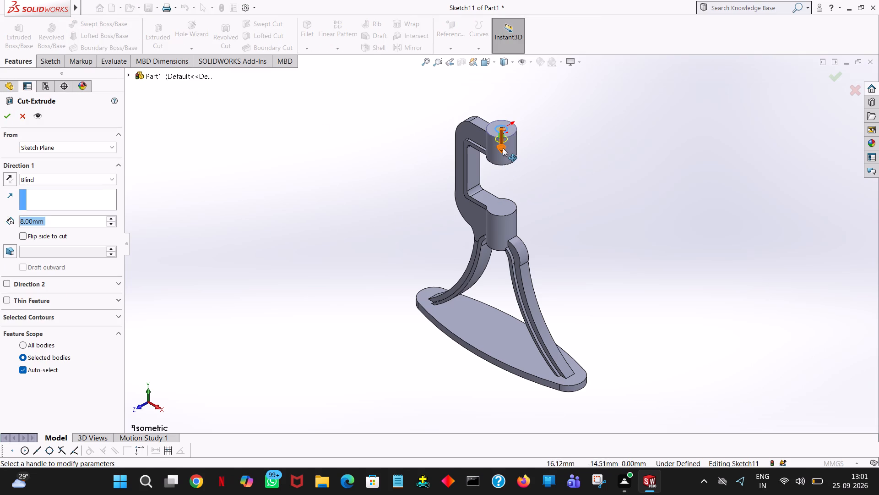
left_click_drag(502, 148, 497, 293)
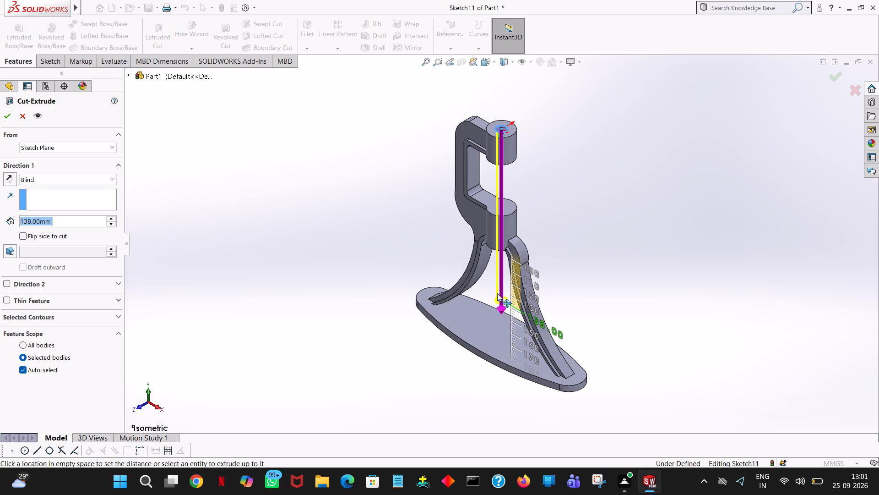
left_click_drag(497, 293, 499, 286)
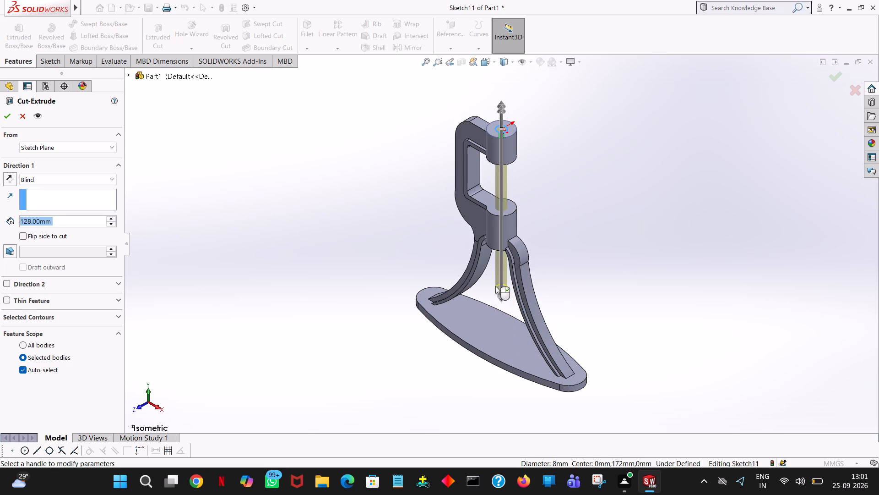
left_click(11, 122)
left_click(300, 192)
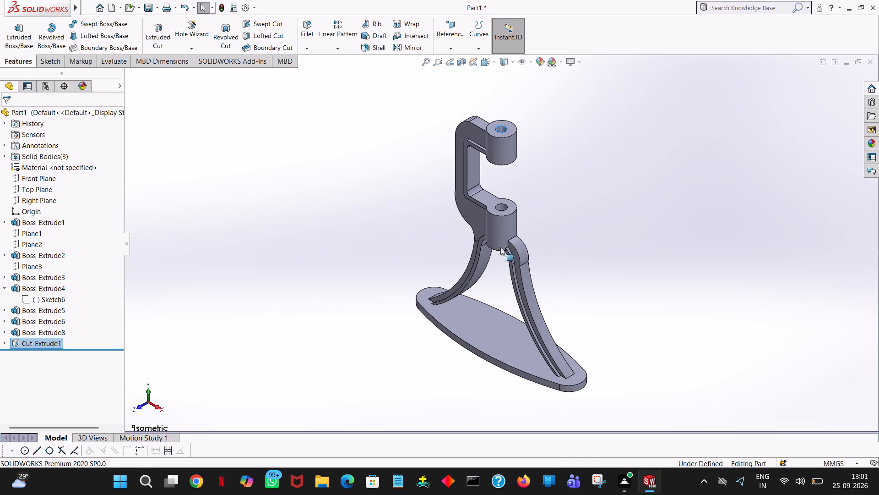
Start a boss extrude on the base plate's upper face and sketch a circle of about 2.7 mm radius near its +X end, about 68 mm from the origin.
middle_click_drag(667, 276, 752, 308)
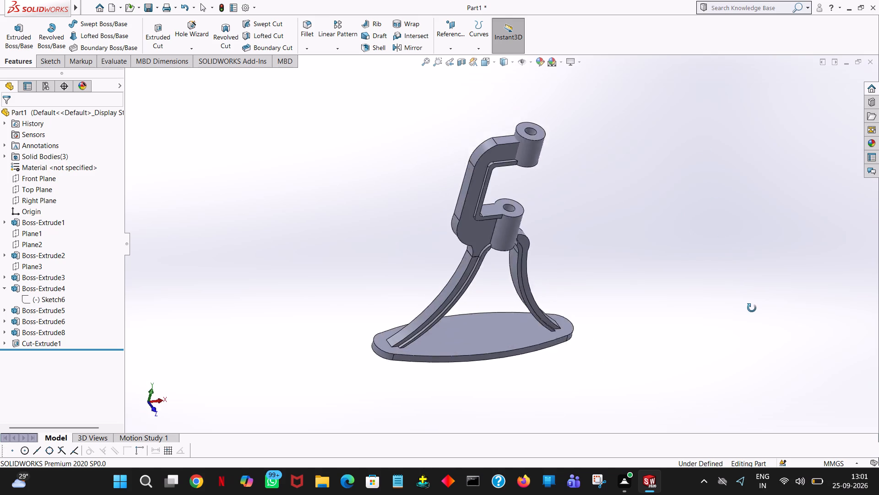
middle_click_drag(752, 308, 732, 312)
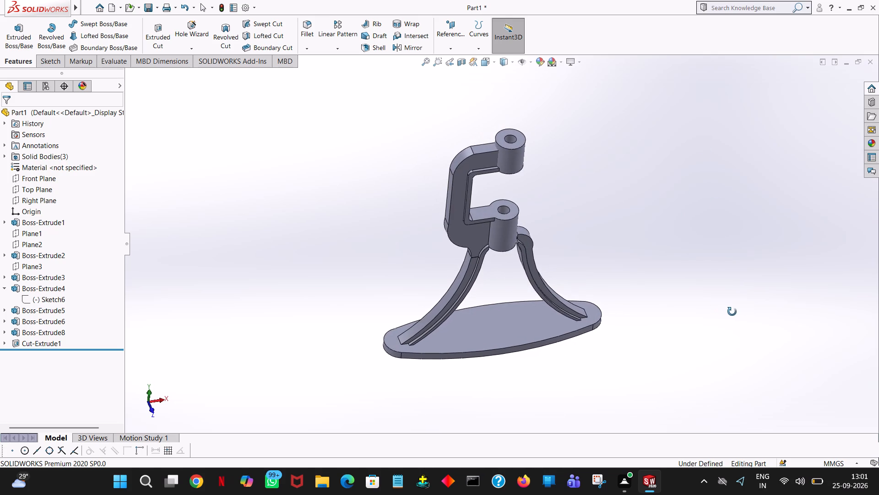
middle_click_drag(732, 312, 739, 296)
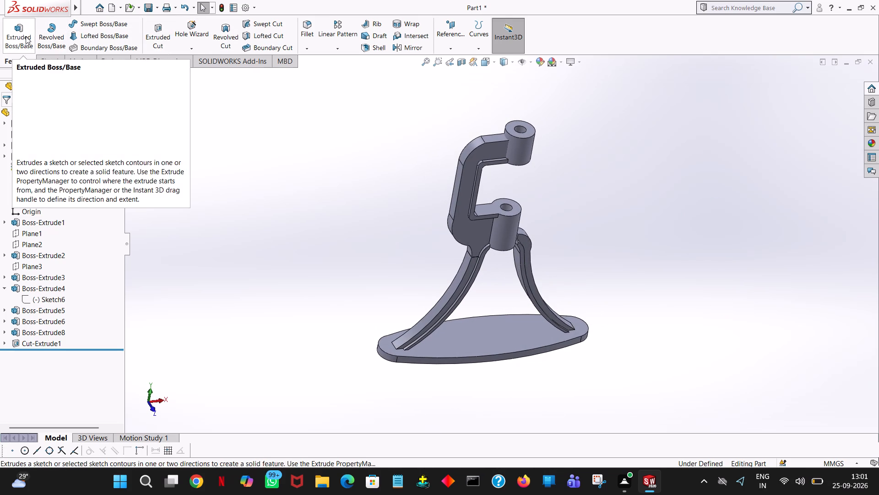
left_click(26, 36)
left_click(503, 337)
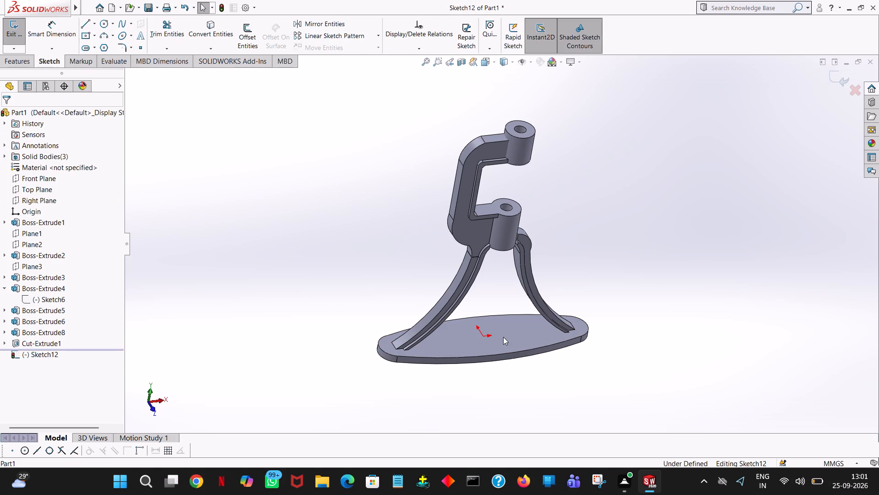
key("space")
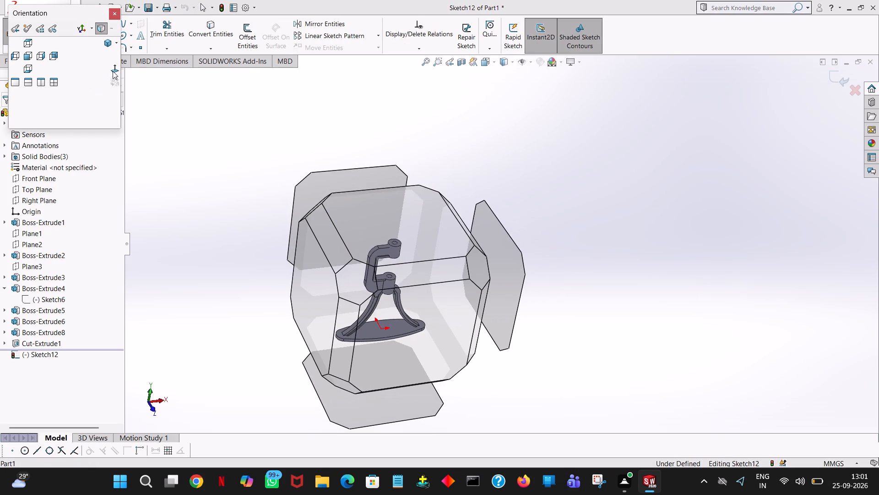
left_click(113, 71)
left_click(102, 22)
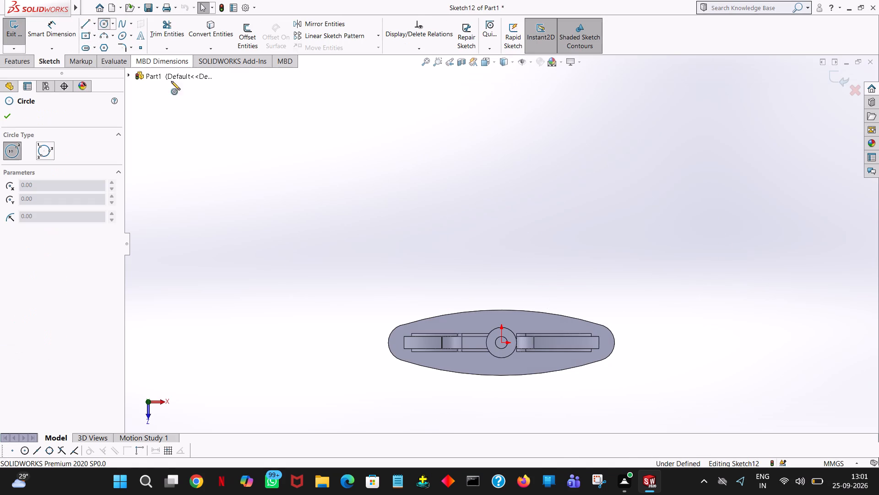
left_click(605, 342)
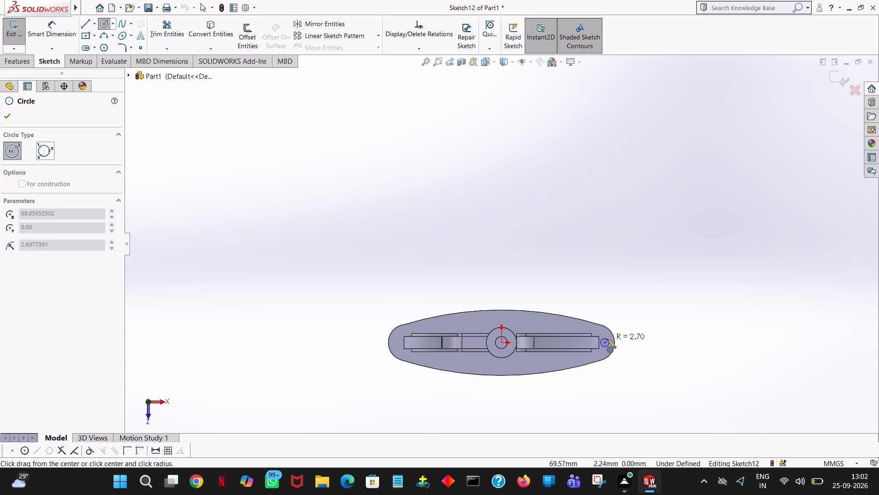
left_click(607, 339)
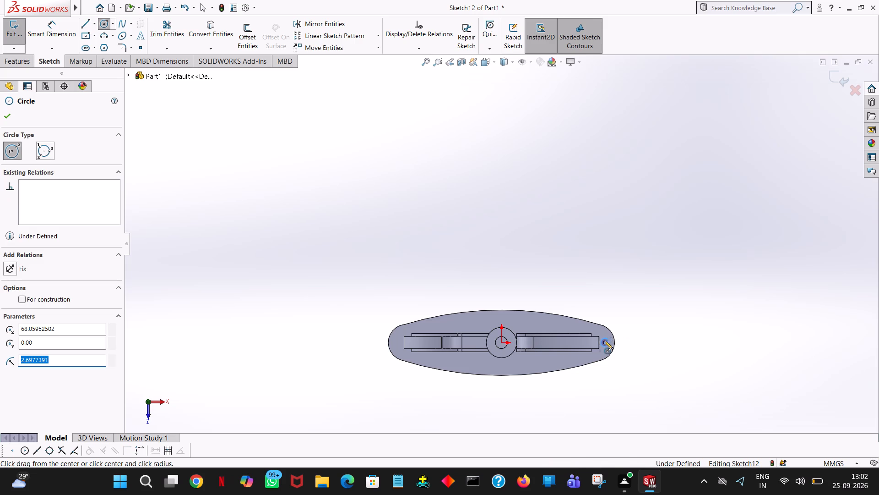
Sketch a second circle near the base plate's −X end, about 69 mm from the origin, with a radius of 2.70 mm.
left_click(396, 341)
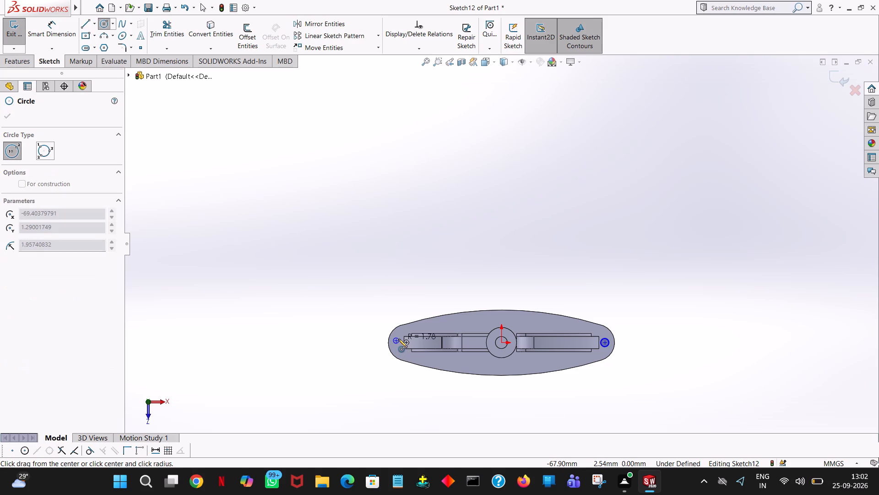
left_click(398, 339)
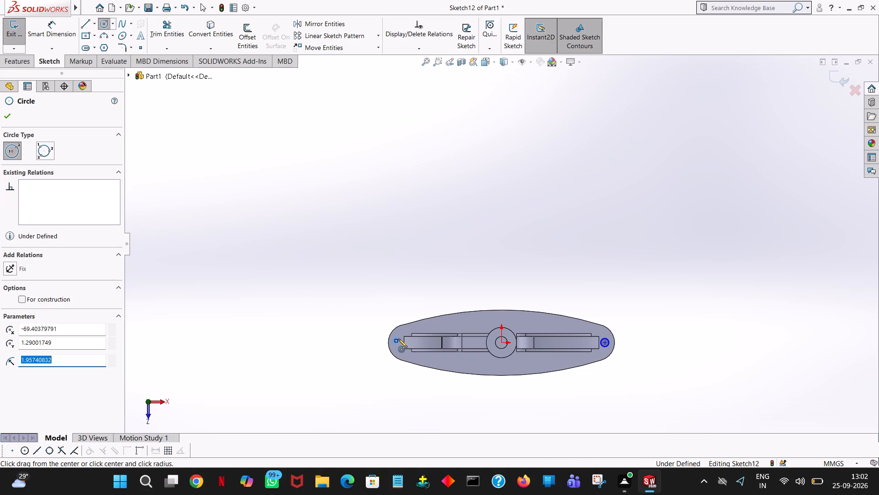
type("2.70")
key("Return")
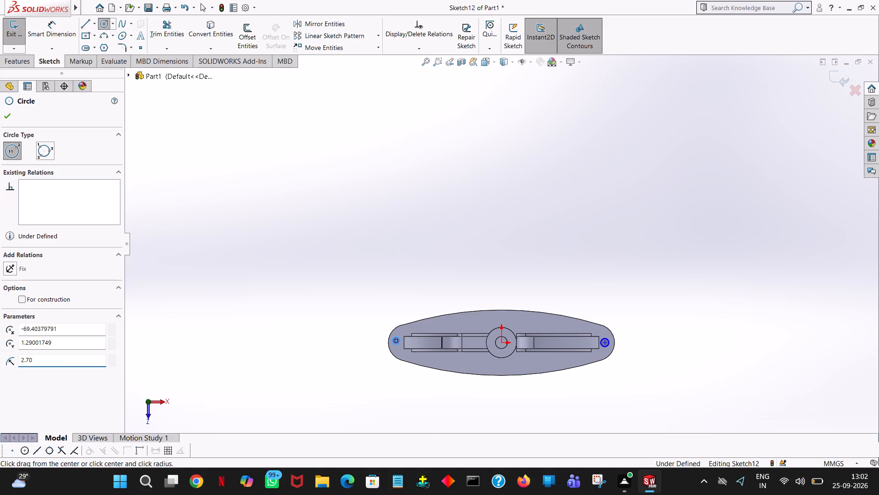
left_click(11, 118)
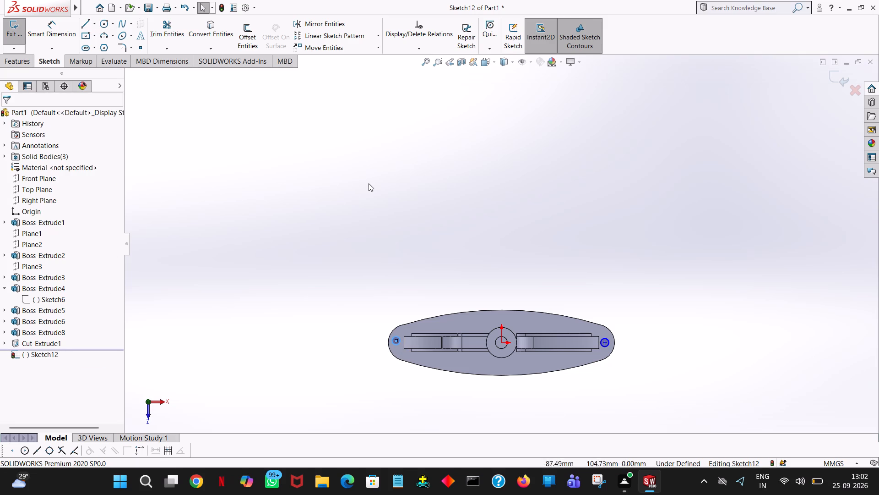
left_click(369, 183)
Extrude both base-plate circles upward 3 mm as merged bosses and show the part in isometric view.
left_click(18, 58)
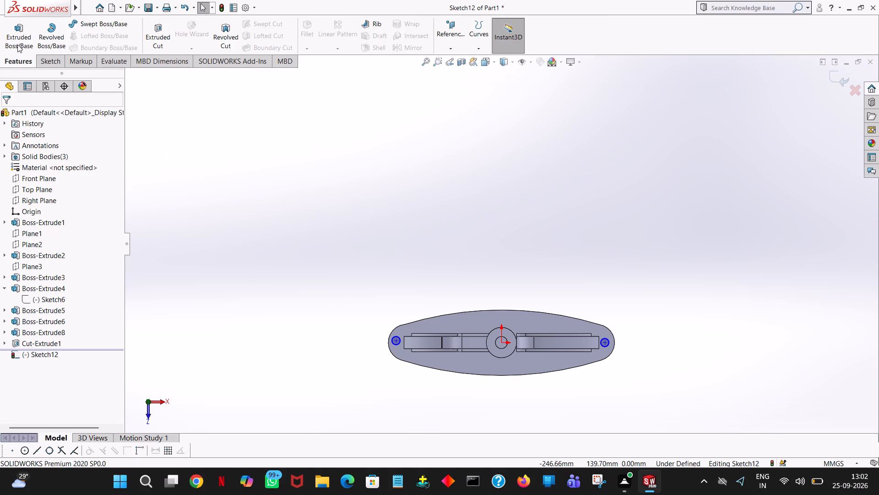
left_click(17, 43)
middle_click_drag(566, 271, 563, 153)
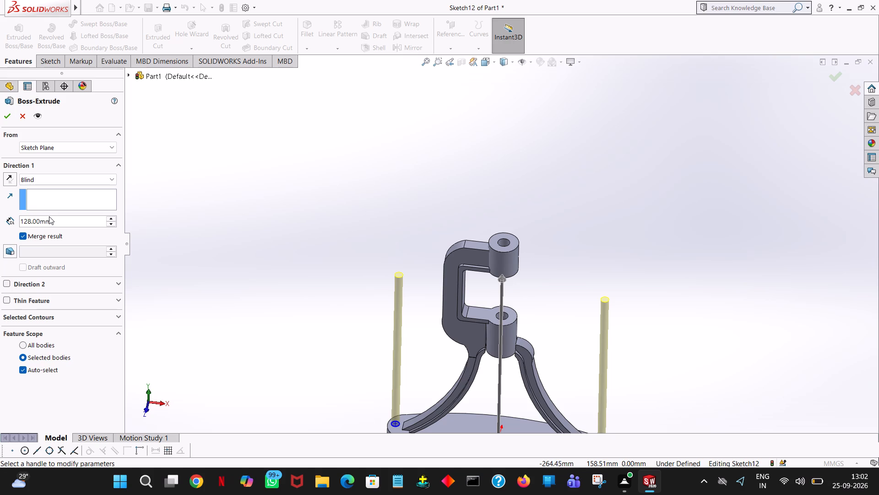
double_click(74, 218)
key("3")
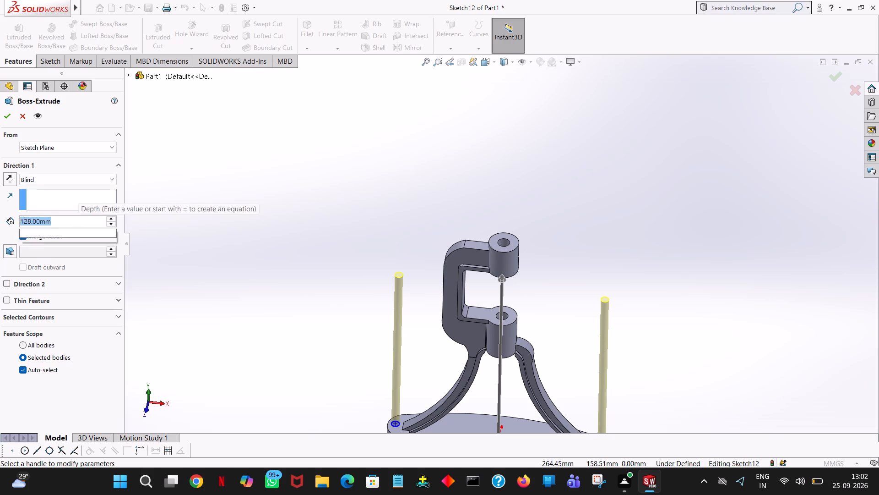
key("Return")
left_click(8, 112)
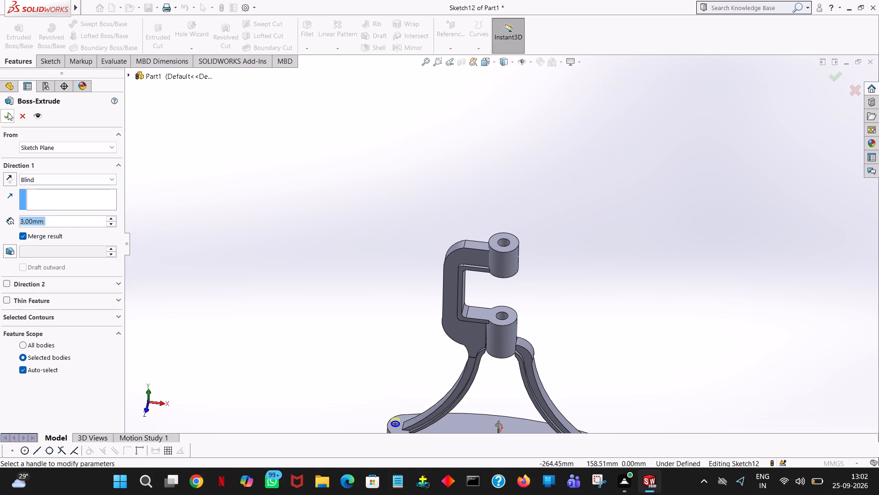
left_click(387, 335)
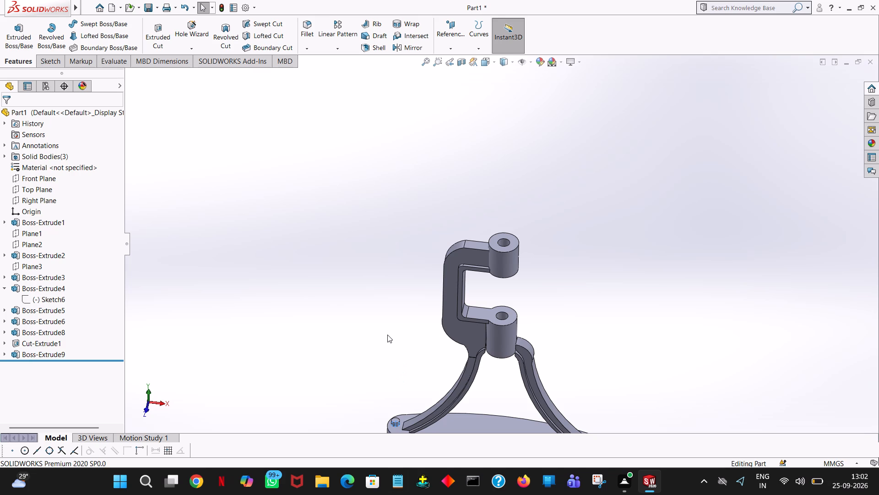
key("ctrl+7")
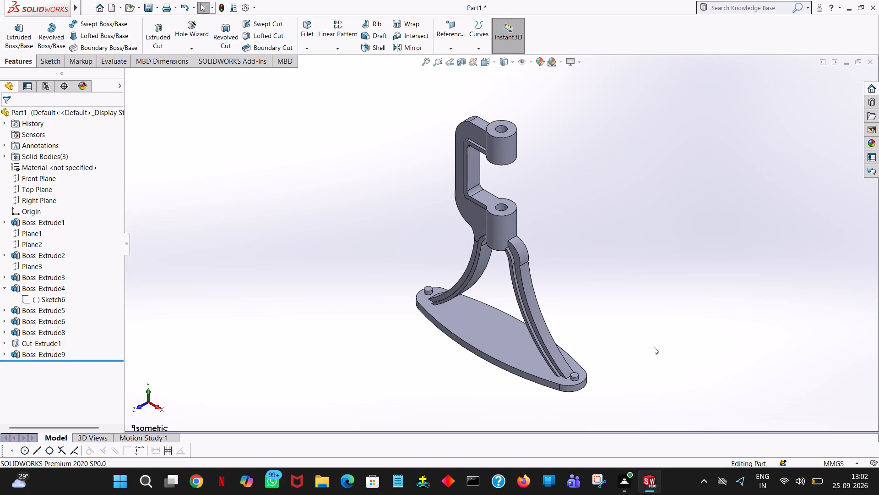
Start an extruded cut on the top face of the base plate's +X boss and sketch a concentric circle of 1.2 mm radius.
left_click(653, 346)
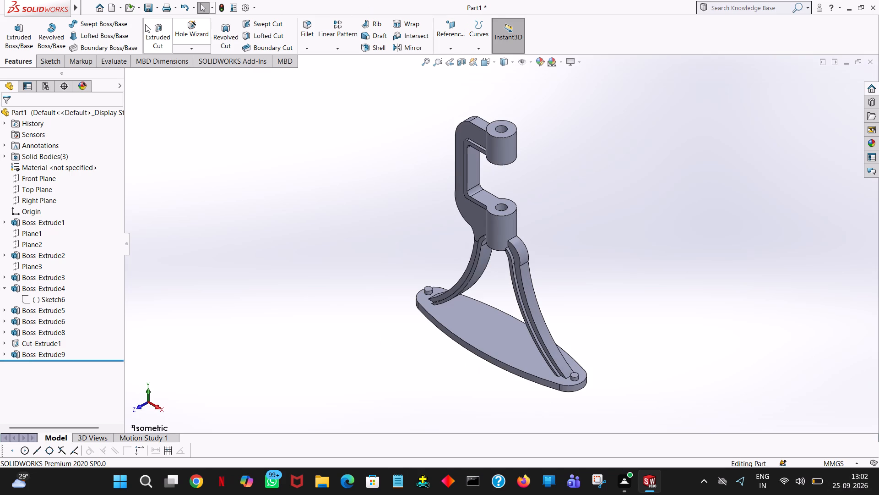
left_click(147, 25)
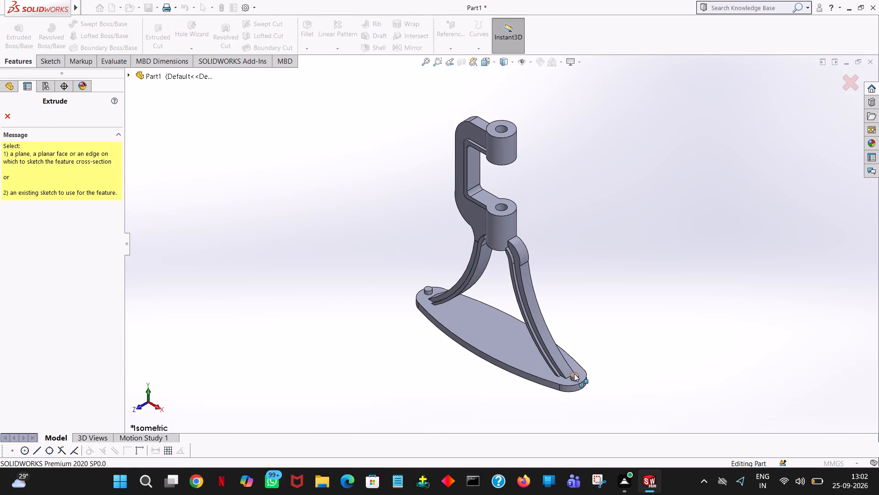
left_click(574, 374)
key("space")
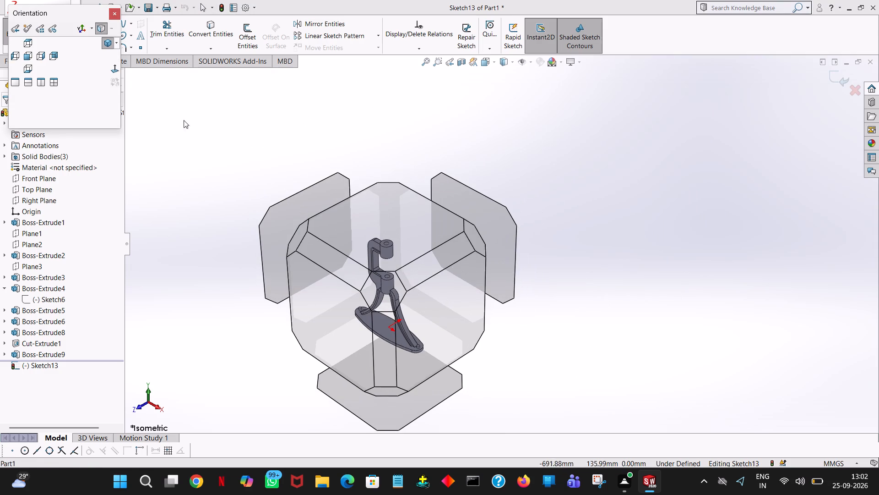
left_click(117, 69)
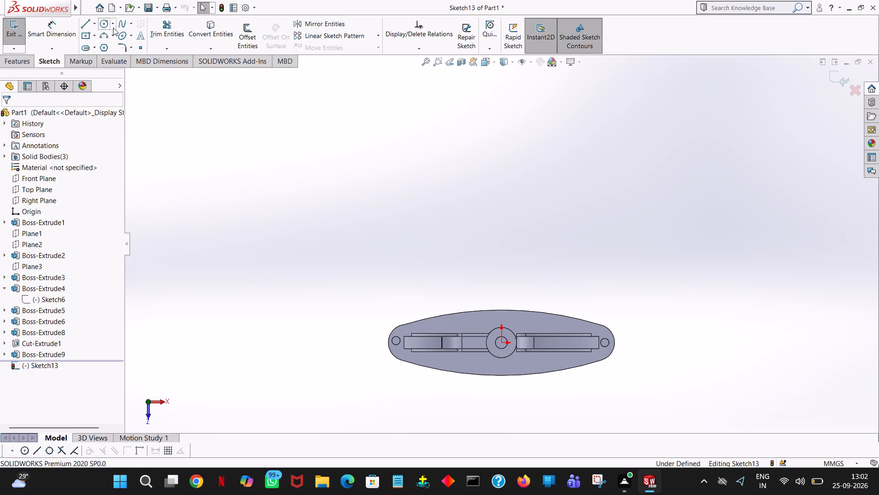
left_click(101, 19)
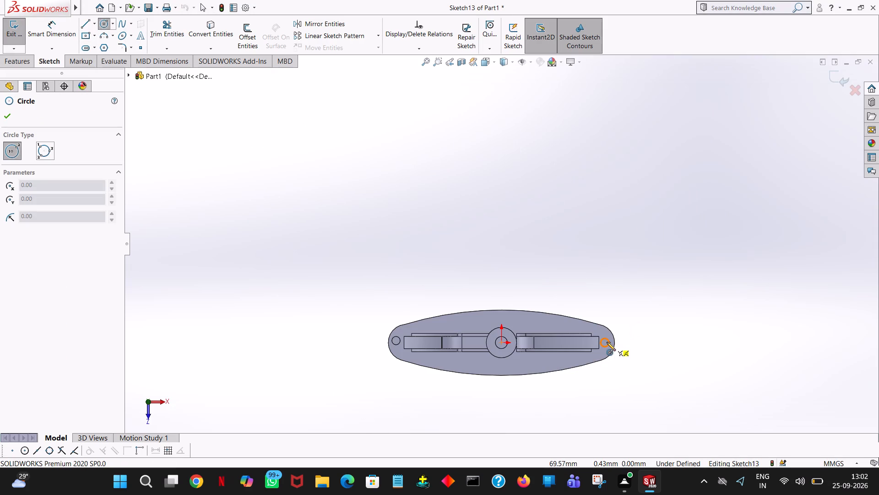
left_click(604, 342)
left_click(604, 341)
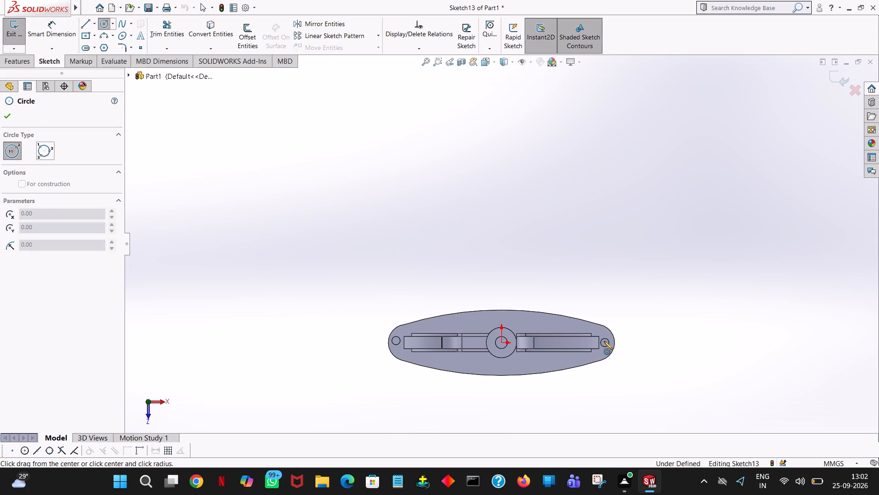
scroll(610, 345, "down", 5, "ctrl")
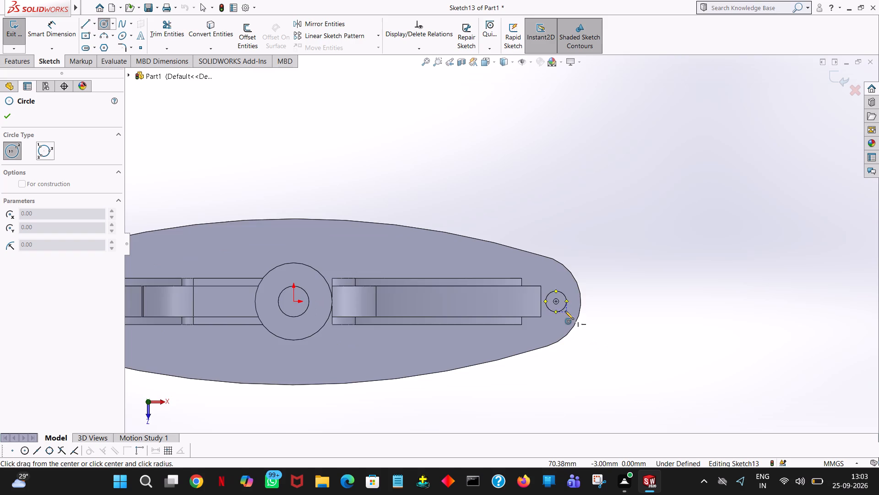
scroll(565, 306, "down", 4, "ctrl")
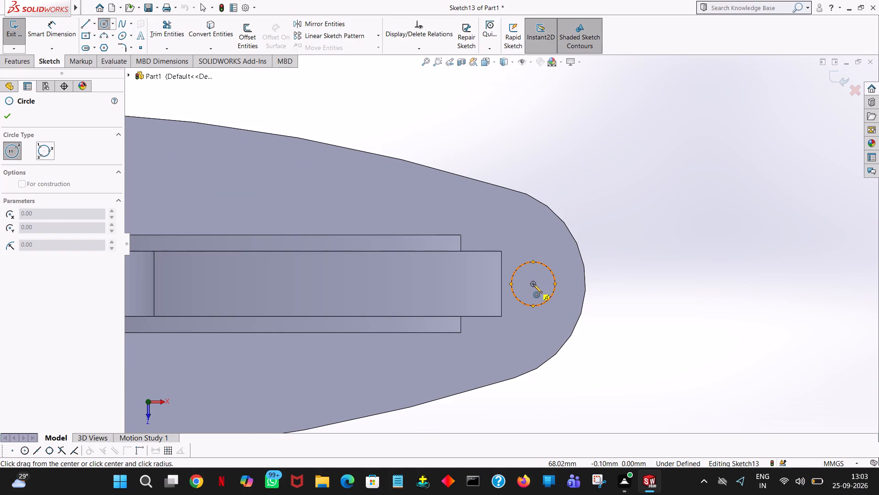
left_click(533, 284)
left_click(535, 268)
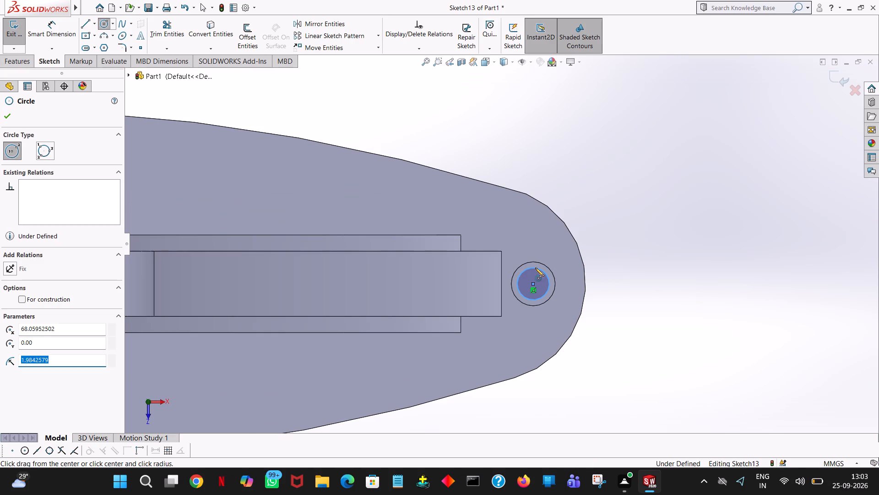
key("1")
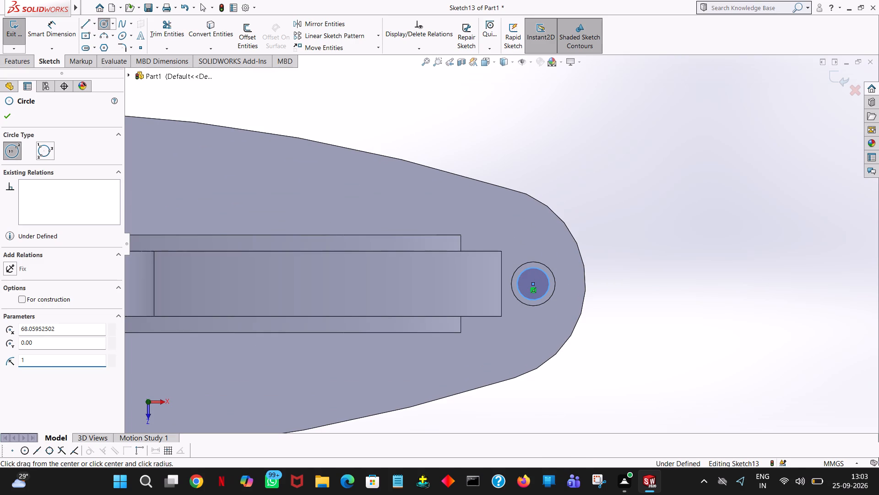
type(".2")
key("Return")
Sketch a second circle of 1.2 mm radius, concentric with the round boss at the base plate's −X end.
scroll(535, 268, "down", 4, "ctrl")
scroll(483, 269, "up", 5, "ctrl")
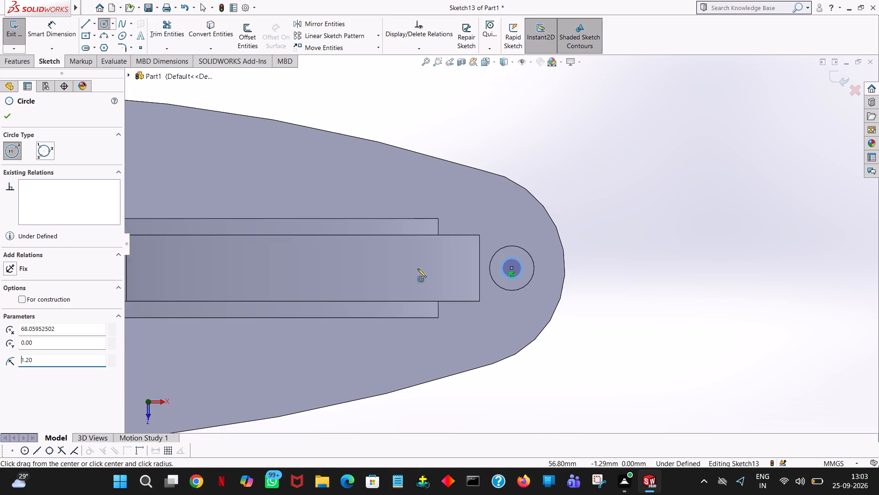
scroll(418, 269, "up", 11, "ctrl")
scroll(402, 289, "down", 8, "ctrl")
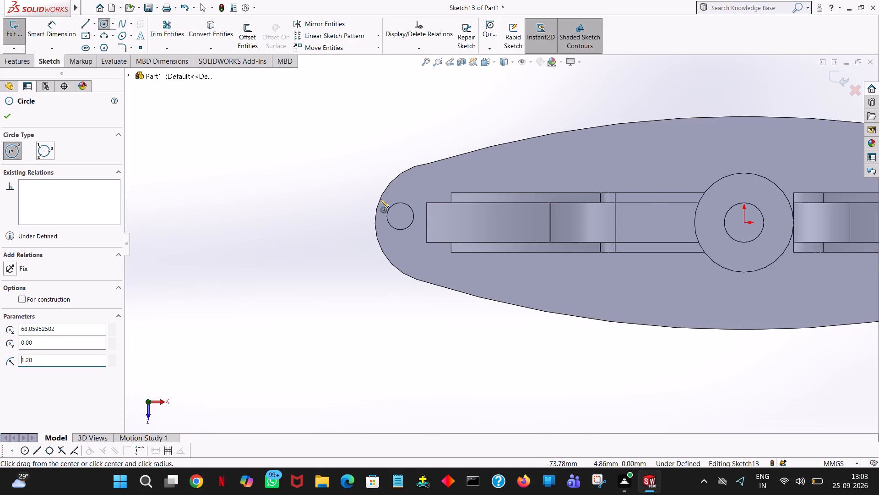
scroll(380, 199, "down", 2, "ctrl")
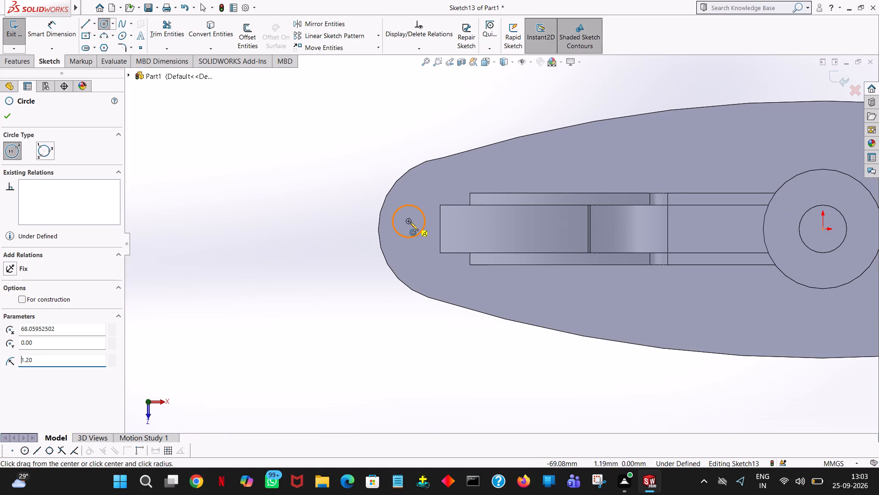
left_click(408, 221)
left_click(409, 212)
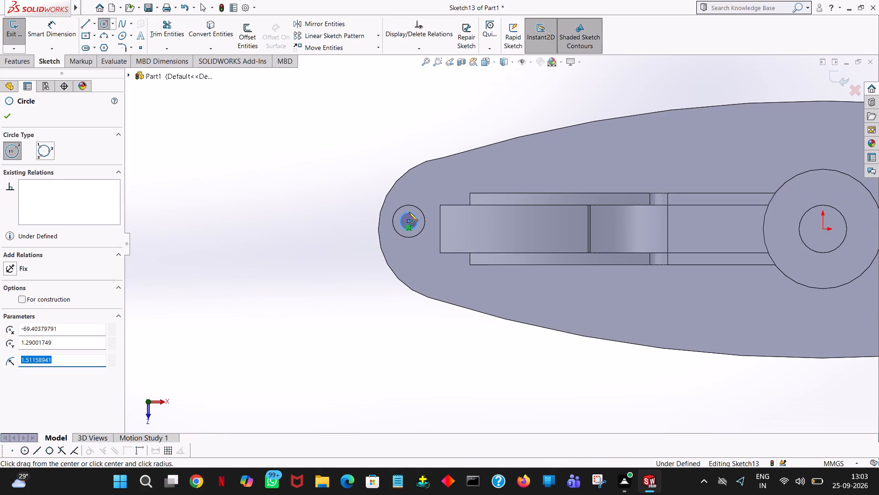
type("1.2")
key("Return")
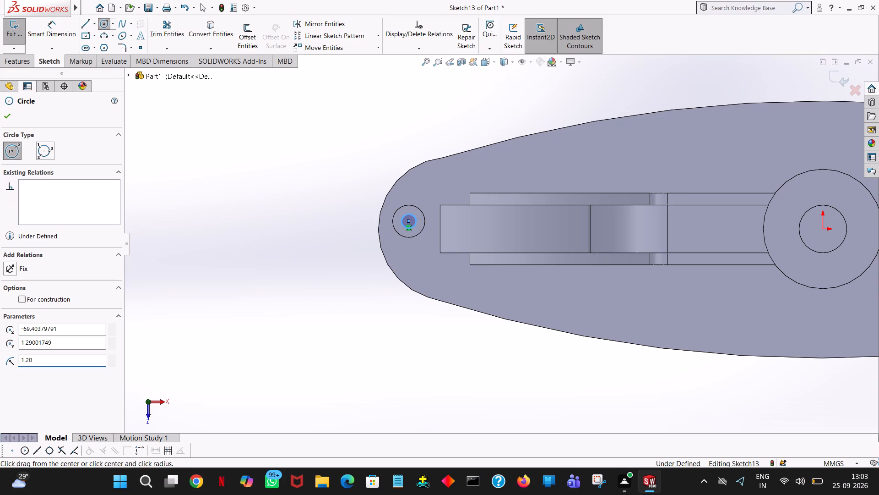
left_click(4, 113)
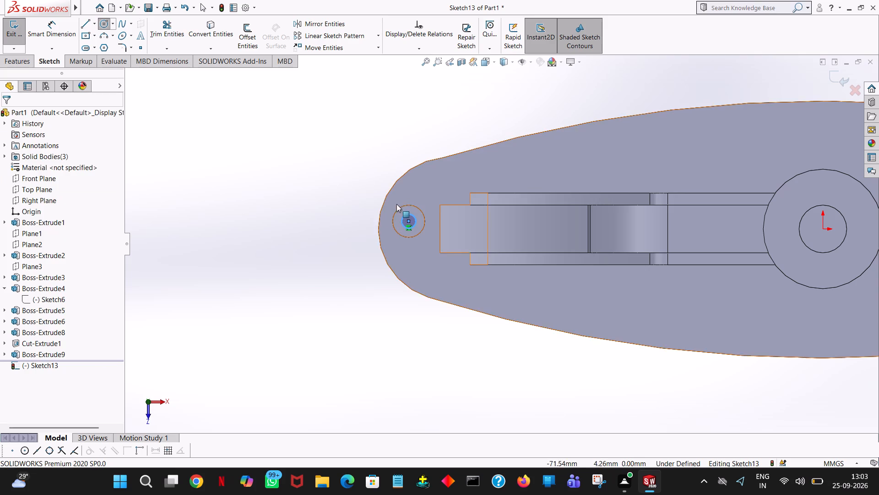
Cut both circles as a blind extruded cut 33 mm deep down through the bosses and base plate, and show the part in isometric view.
scroll(414, 213, "down", 6, "ctrl")
scroll(624, 262, "up", 12, "ctrl")
left_click(786, 174)
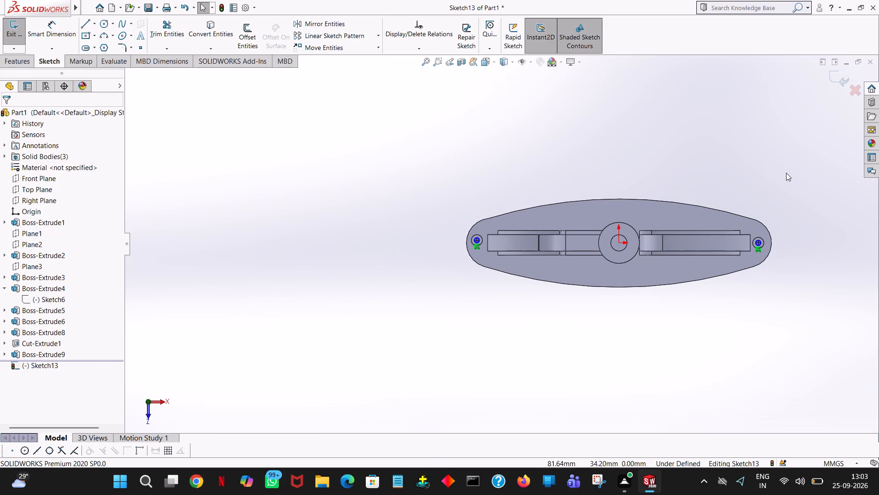
left_click(18, 59)
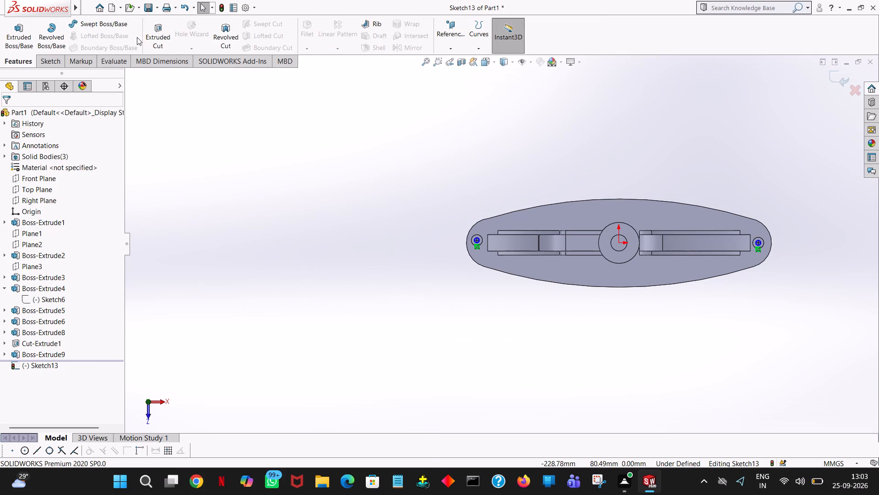
left_click(151, 34)
middle_click_drag(721, 380, 720, 373)
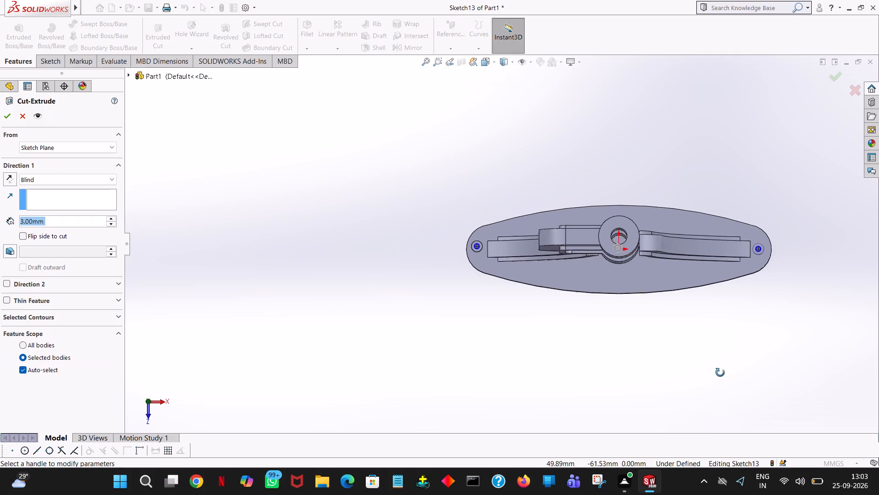
middle_click_drag(720, 373, 733, 176)
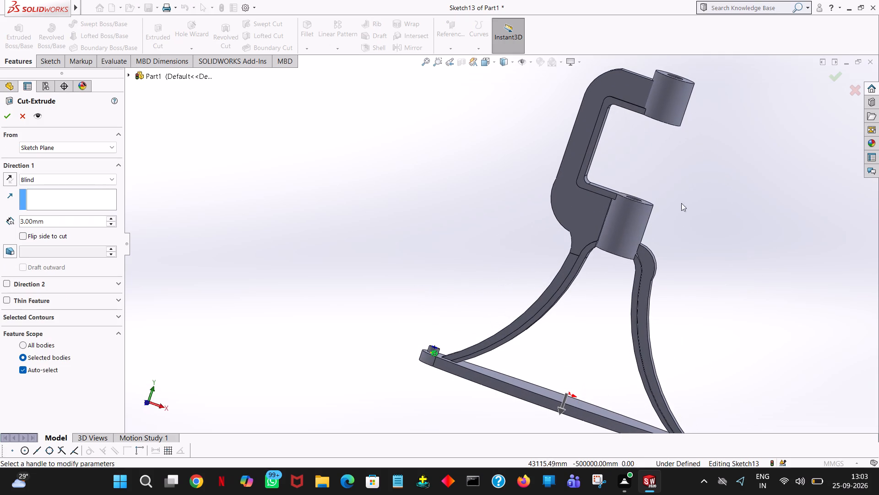
triple_click(116, 216)
left_click(7, 119)
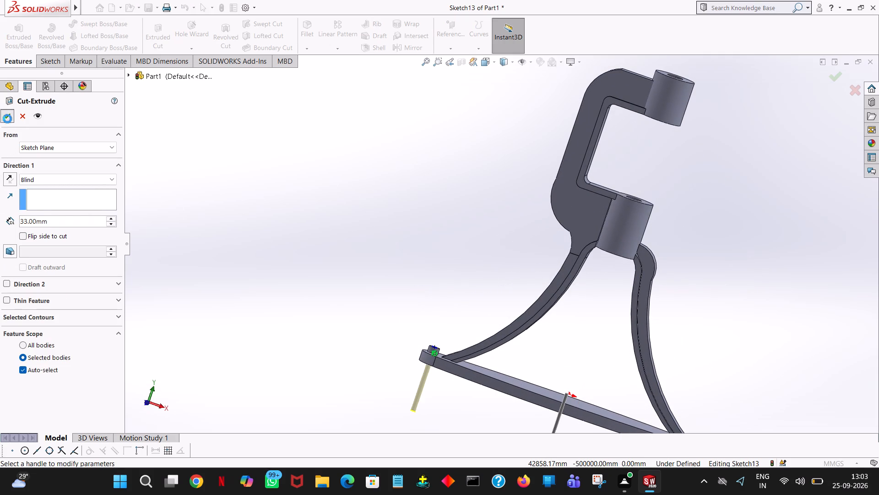
left_click(393, 178)
middle_click_drag(470, 236, 446, 379)
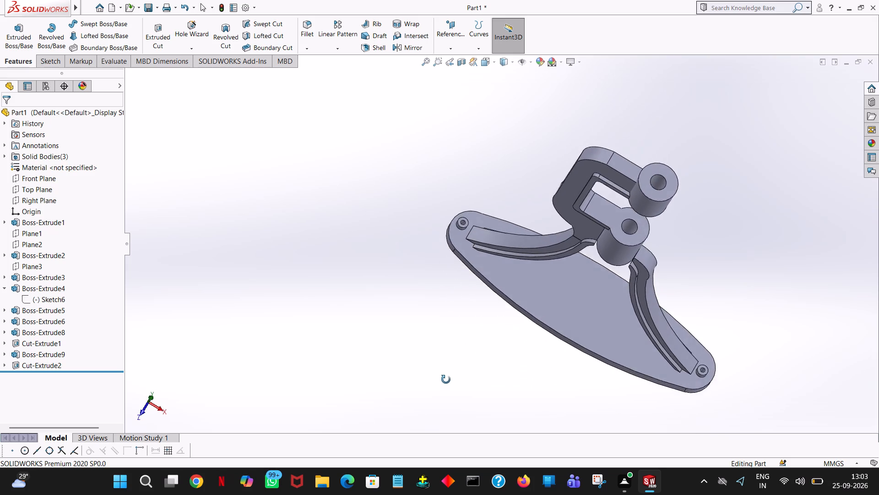
middle_click_drag(446, 379, 435, 403)
middle_click_drag(434, 403, 422, 392)
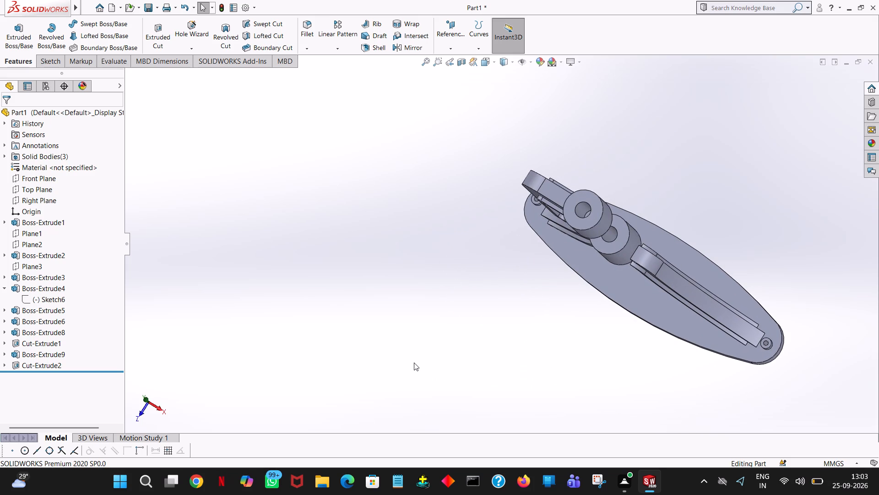
key("ctrl+7")
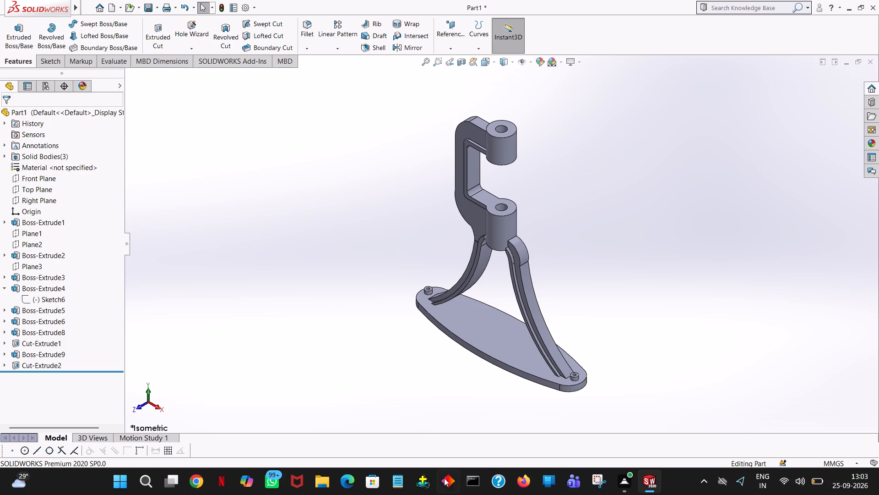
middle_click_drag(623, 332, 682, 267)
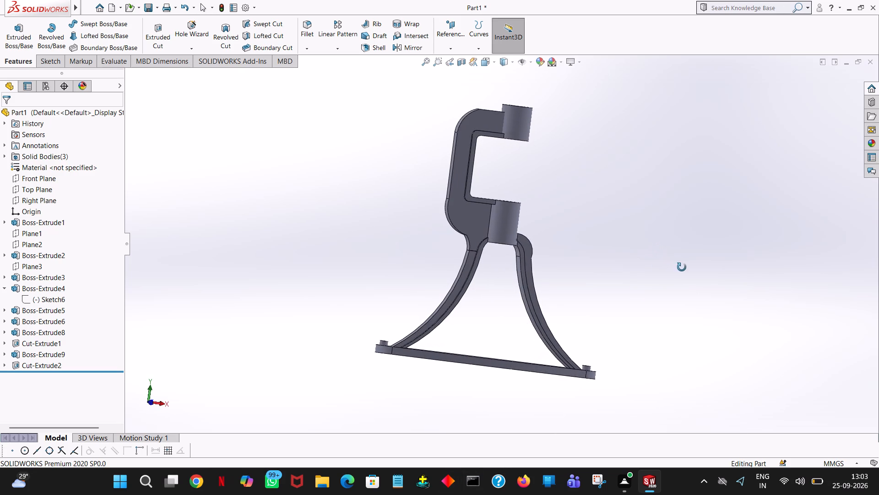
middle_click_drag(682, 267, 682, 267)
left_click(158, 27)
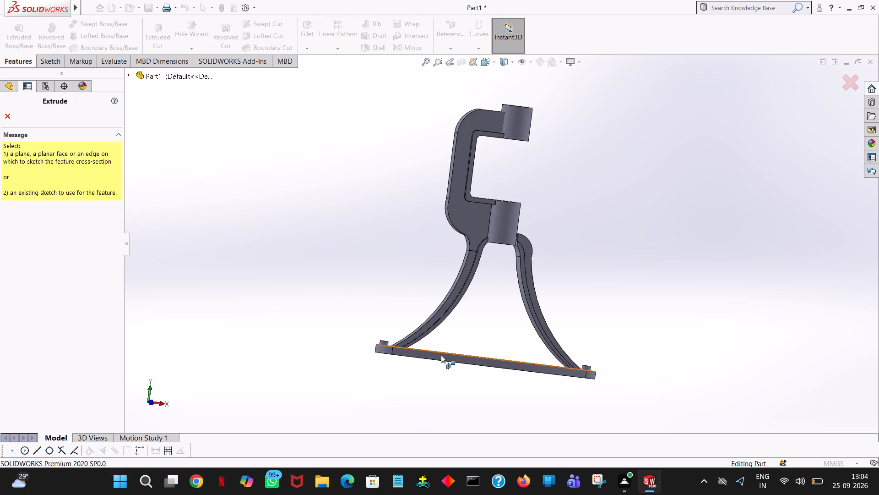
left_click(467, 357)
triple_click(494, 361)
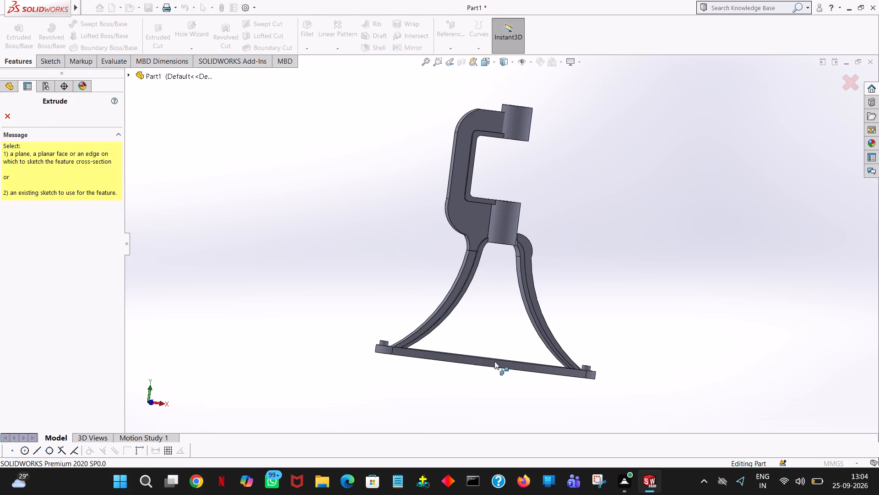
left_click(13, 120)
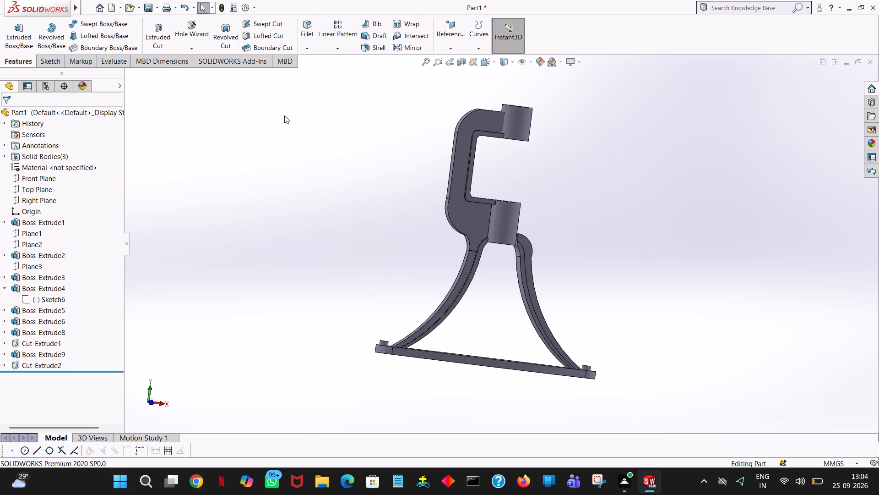
Create a reference plane offset 22 mm from the Front Plane on the +Z side of the part.
middle_click_drag(298, 210, 295, 303)
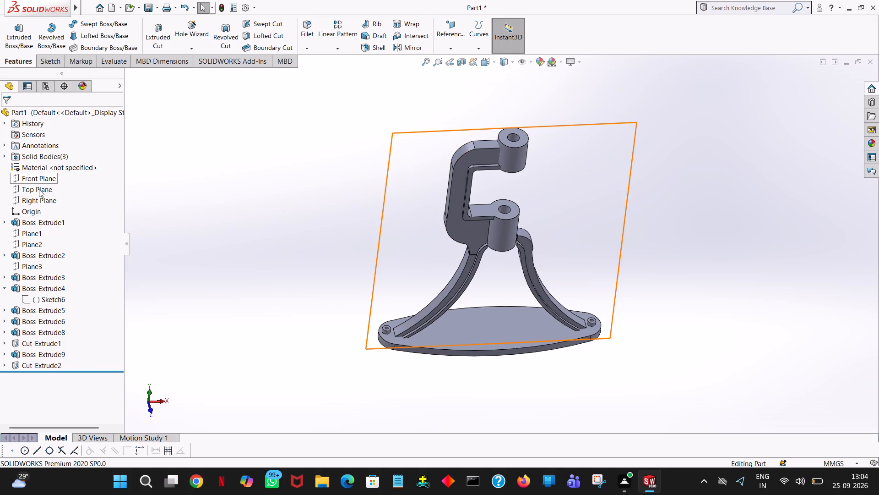
left_click(41, 178)
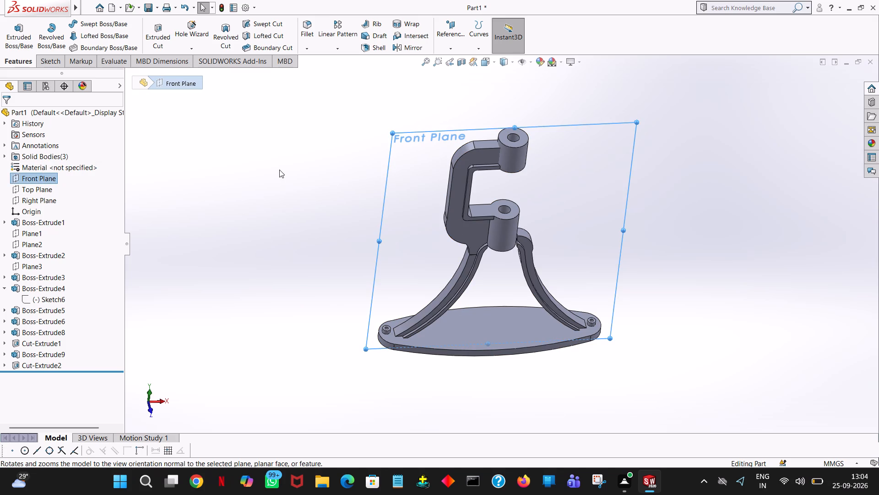
middle_click_drag(280, 170, 355, 201)
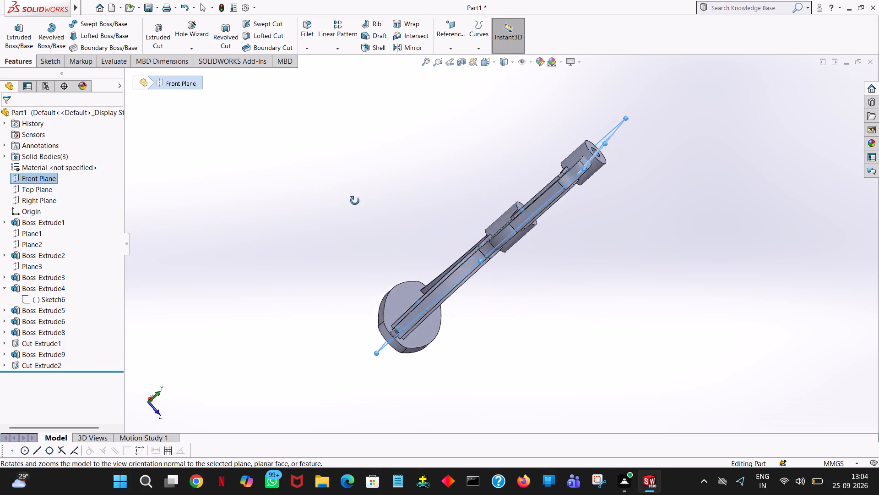
middle_click_drag(355, 201, 294, 141)
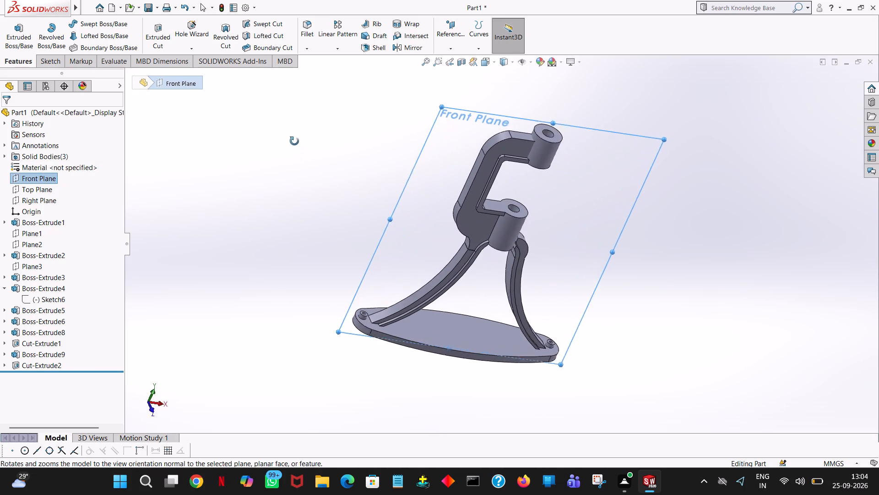
middle_click_drag(294, 141, 293, 85)
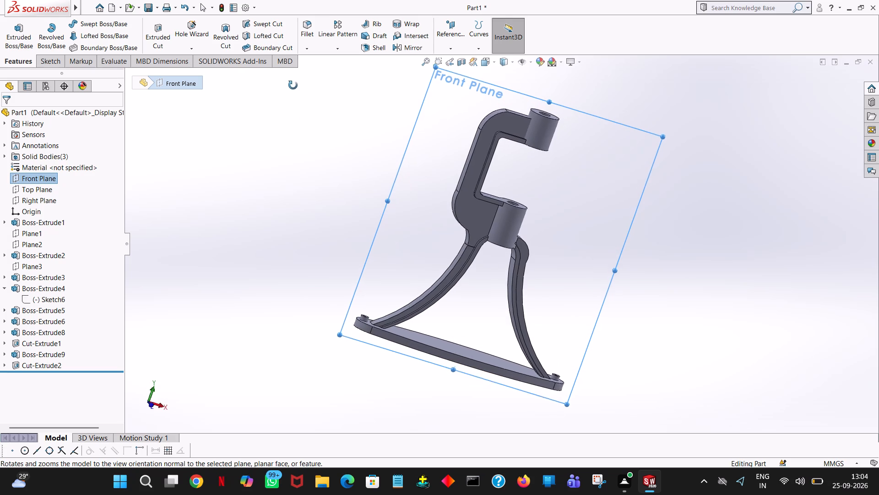
middle_click_drag(293, 85, 293, 66)
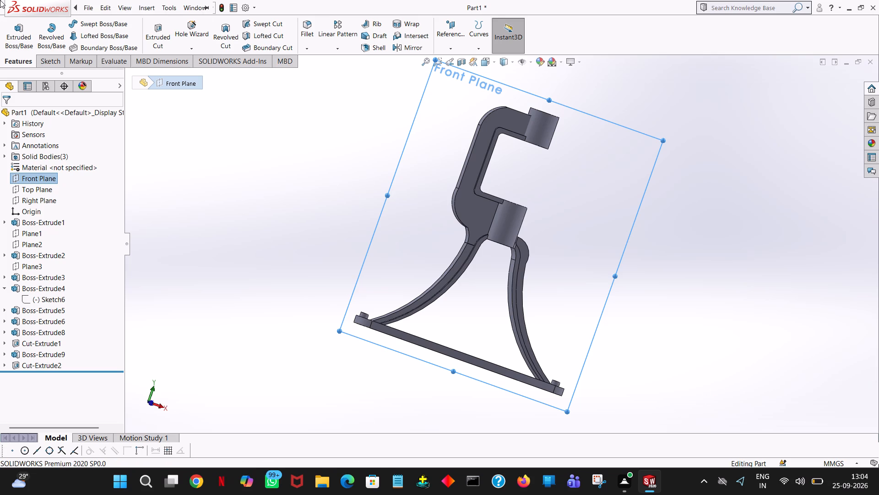
left_click(455, 50)
left_click(456, 60)
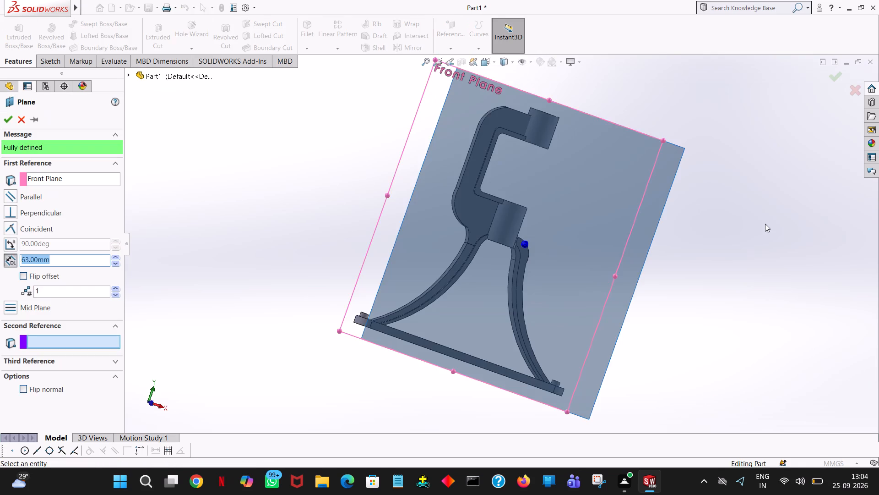
middle_click_drag(763, 225, 668, 213)
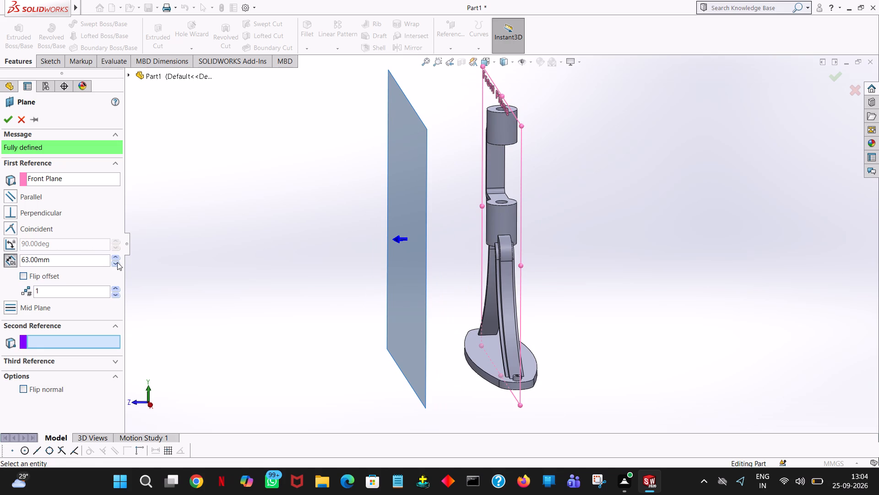
triple_click(117, 262)
left_click(117, 262)
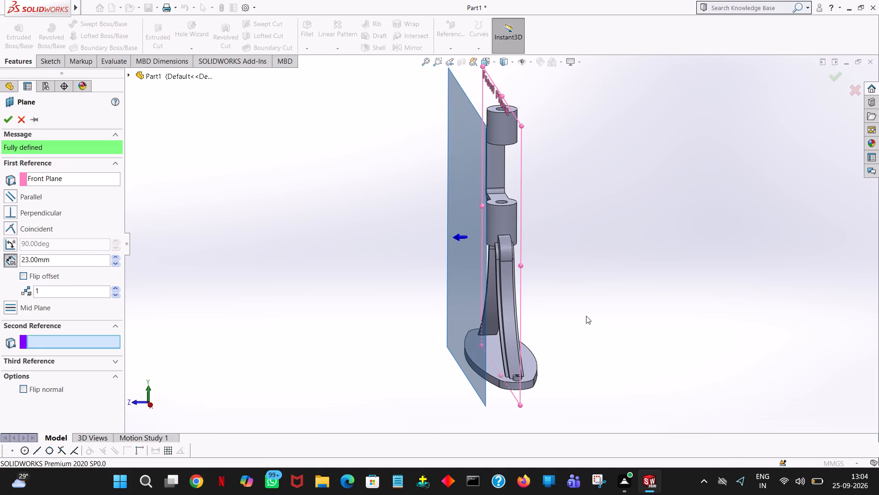
middle_click_drag(586, 316, 577, 323)
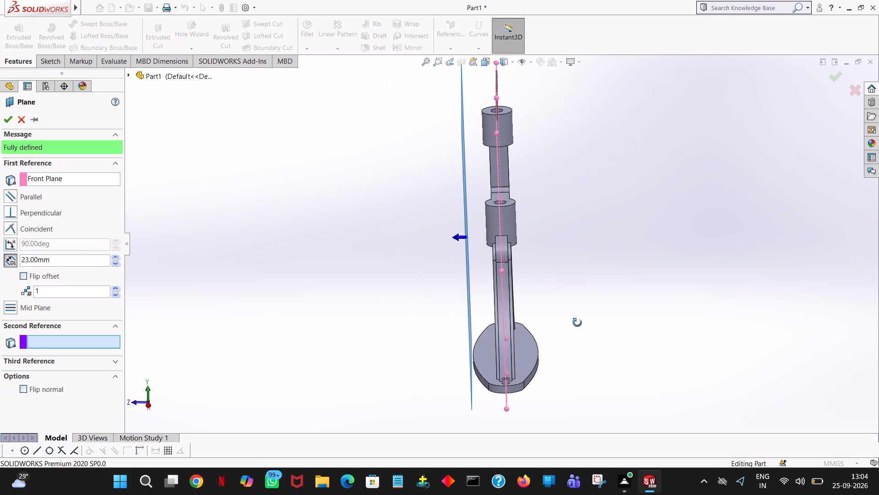
middle_click_drag(577, 323, 578, 324)
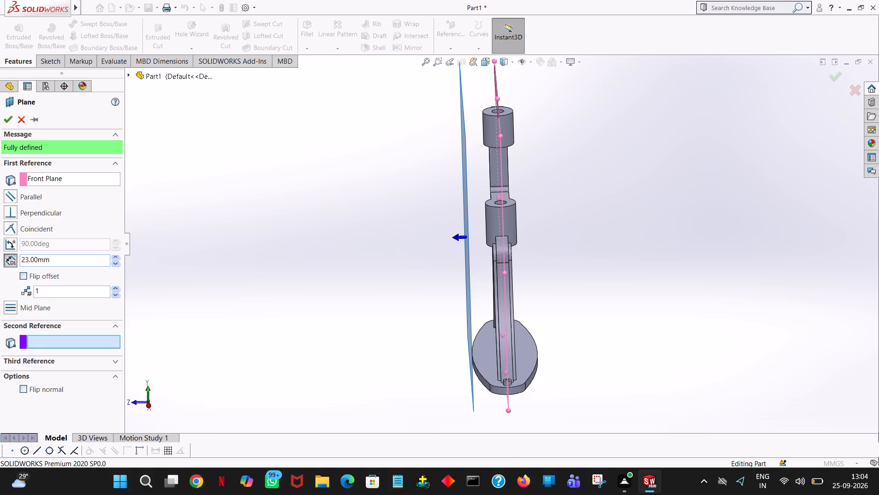
double_click(69, 263)
type("22")
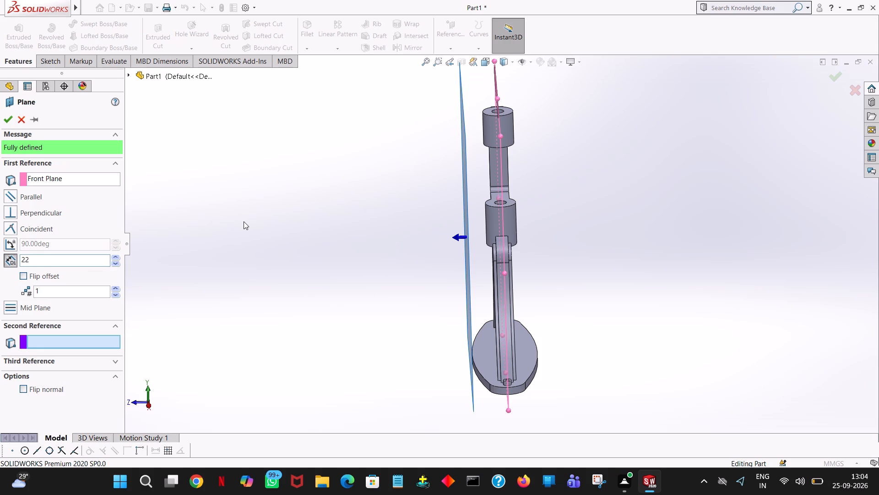
left_click(244, 221)
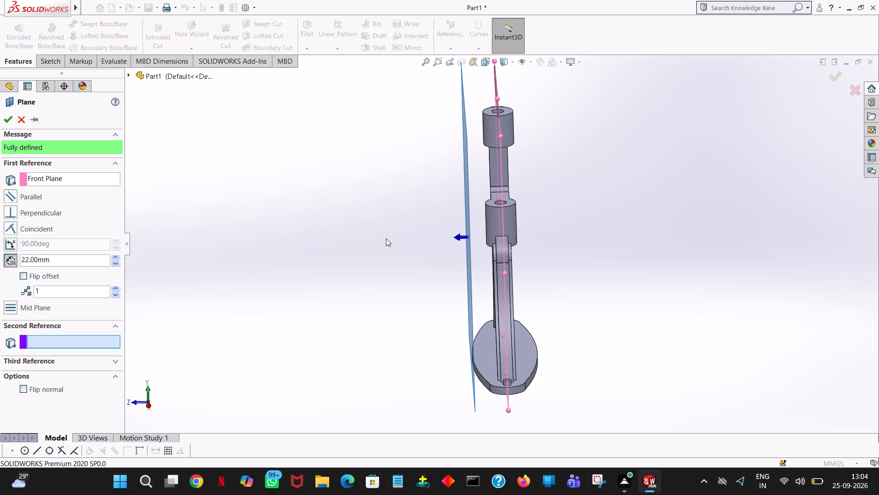
middle_click_drag(388, 239, 471, 249)
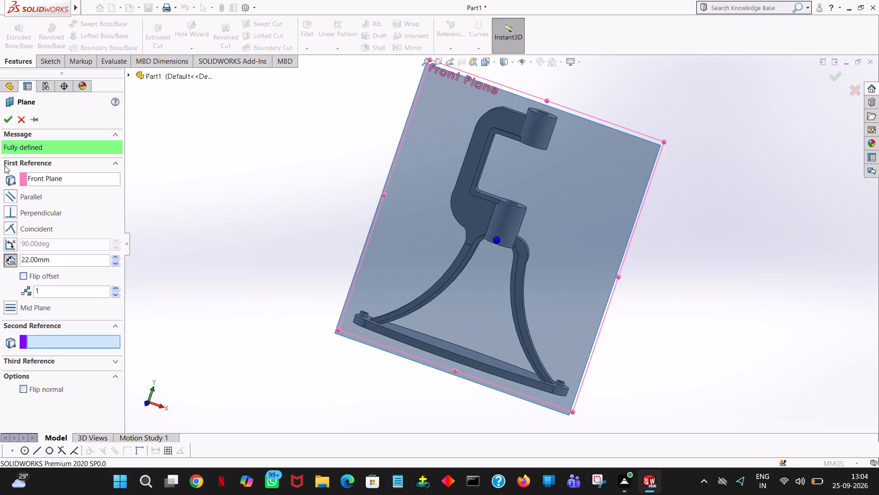
left_click(9, 115)
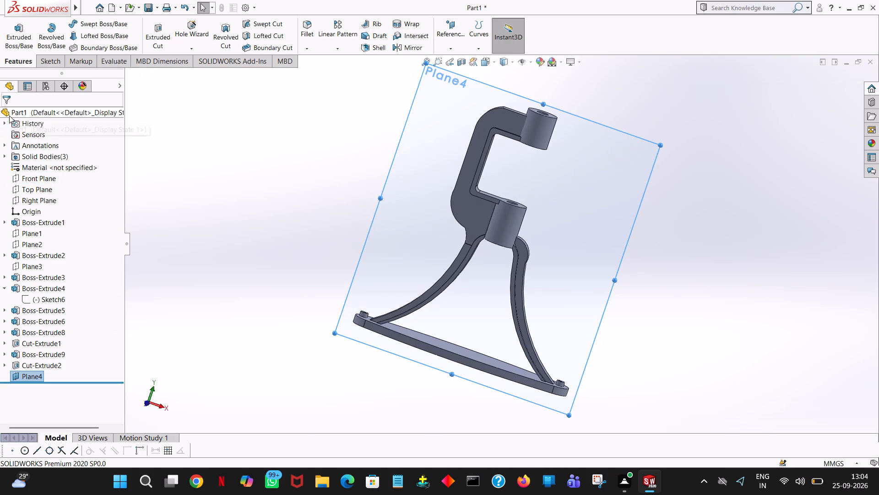
Start a sketch on the new offset plane and draw a horizontal line from the origin toward +X, setting its length to 56/2 (28 mm).
left_click(37, 379)
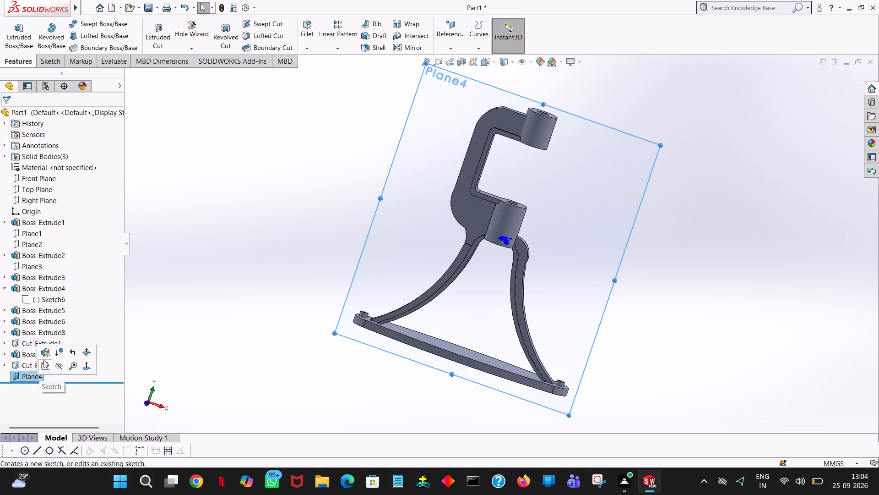
left_click(28, 377)
left_click(19, 374)
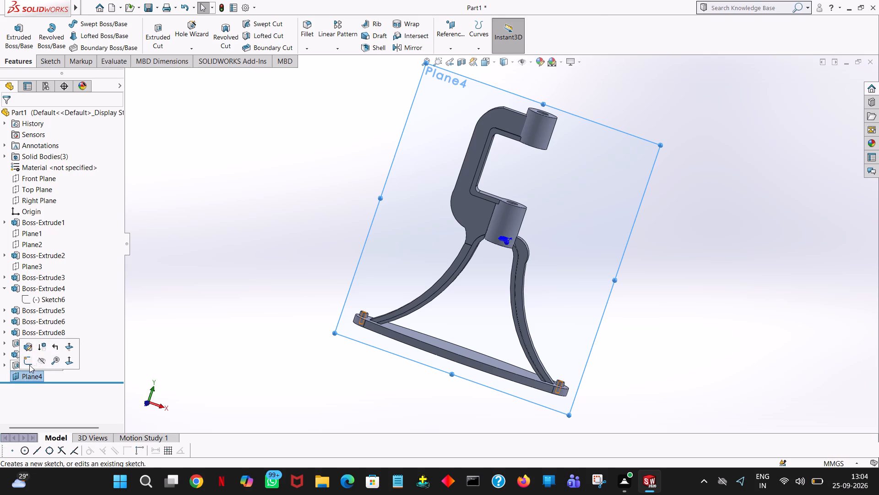
left_click(30, 362)
key("space")
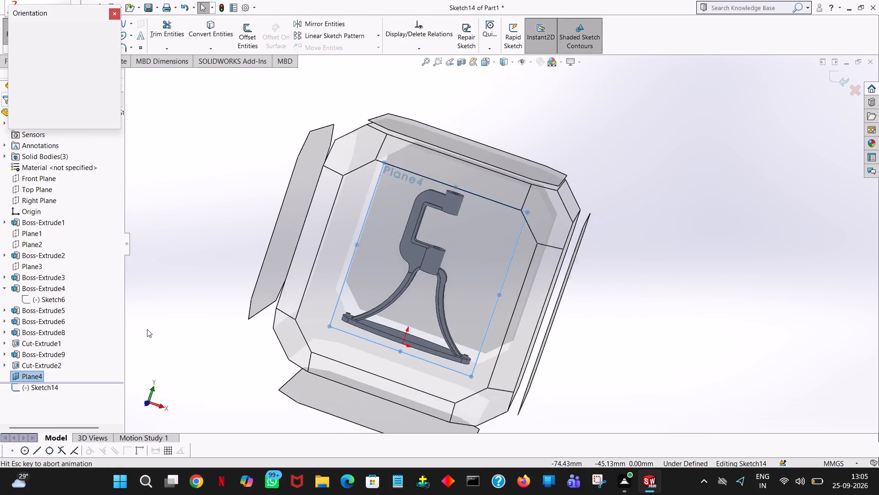
left_click(115, 66)
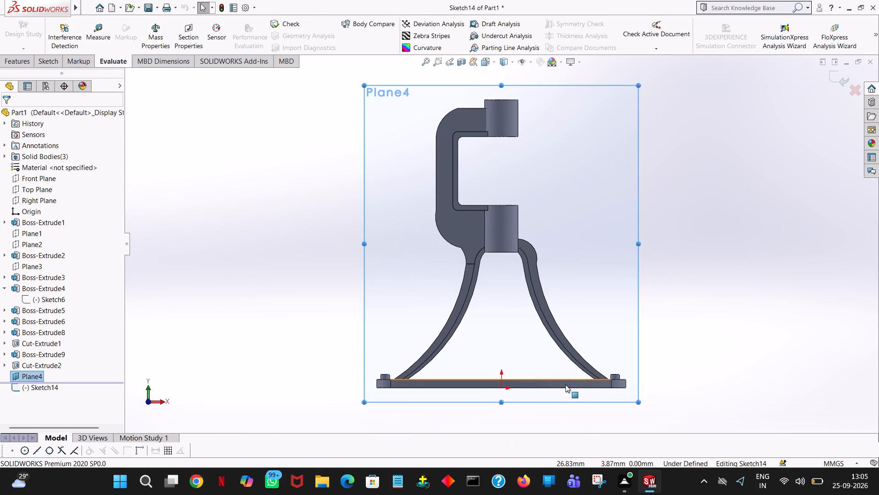
scroll(612, 411, "down", 2, "ctrl")
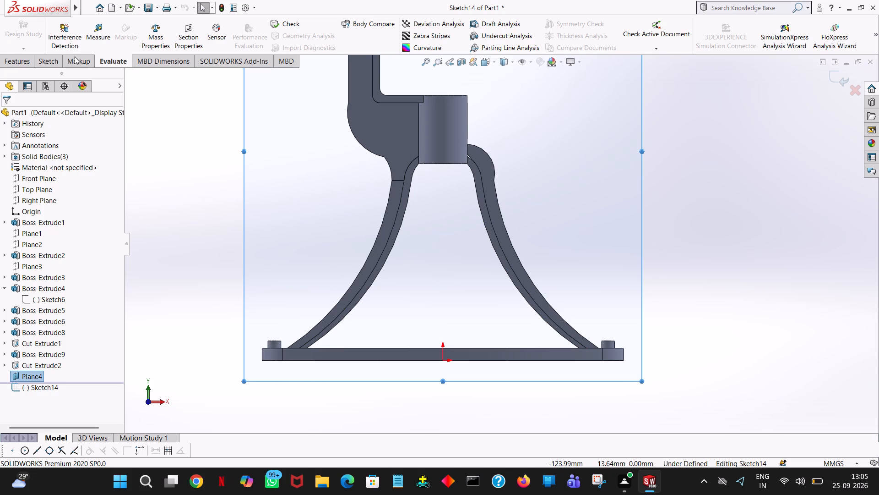
left_click(50, 60)
left_click(80, 24)
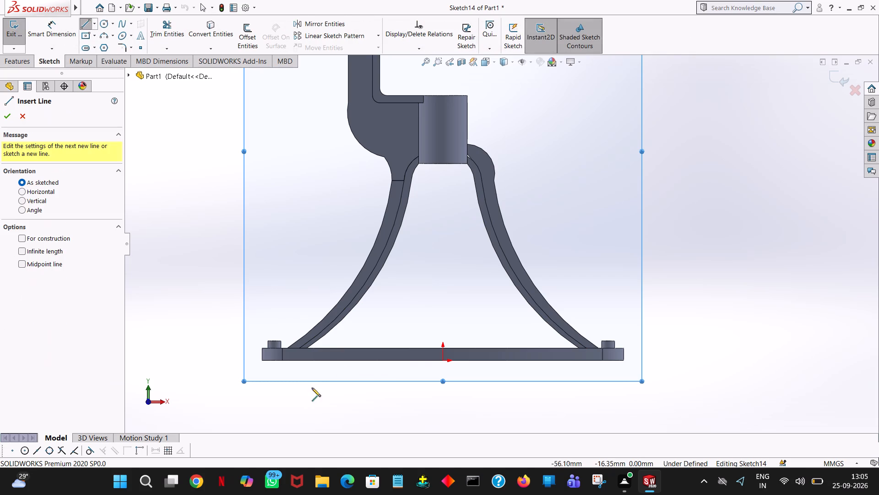
left_click(443, 360)
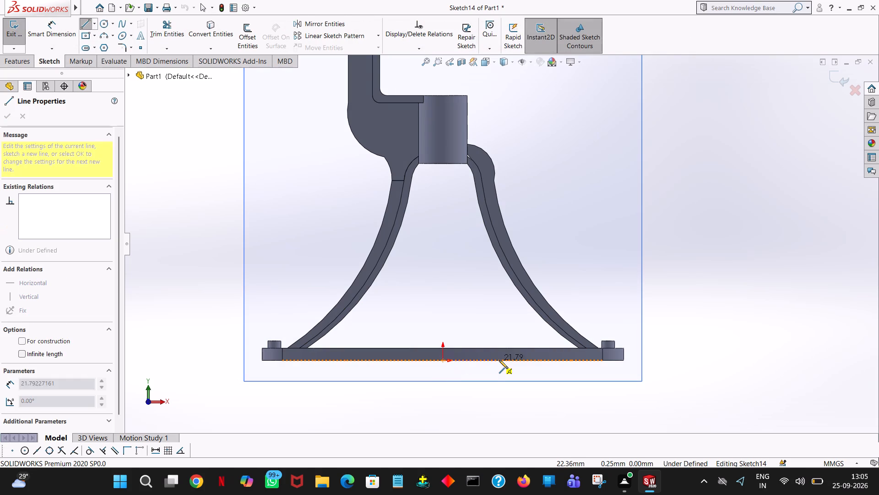
left_click(500, 360)
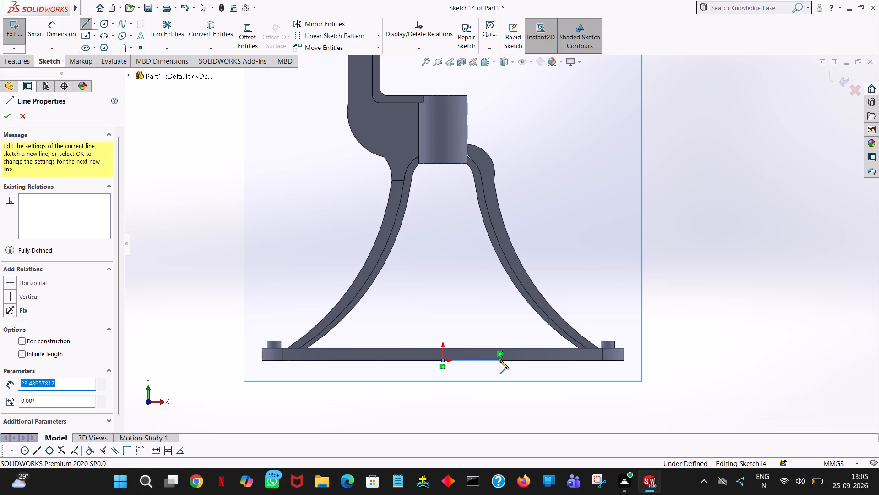
key("5")
type("6/")
key("2")
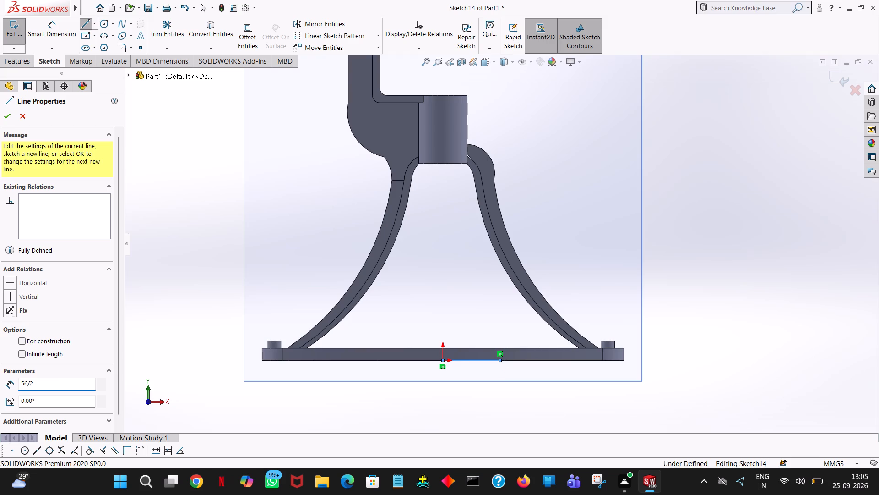
key("Return")
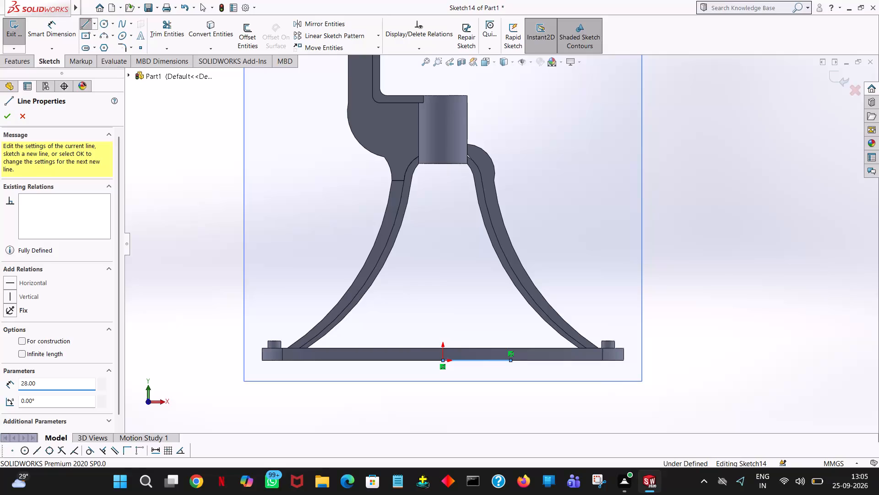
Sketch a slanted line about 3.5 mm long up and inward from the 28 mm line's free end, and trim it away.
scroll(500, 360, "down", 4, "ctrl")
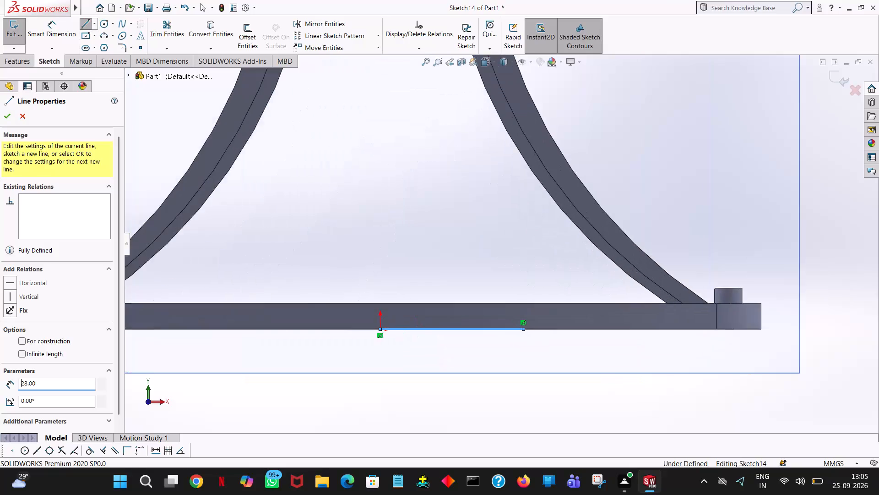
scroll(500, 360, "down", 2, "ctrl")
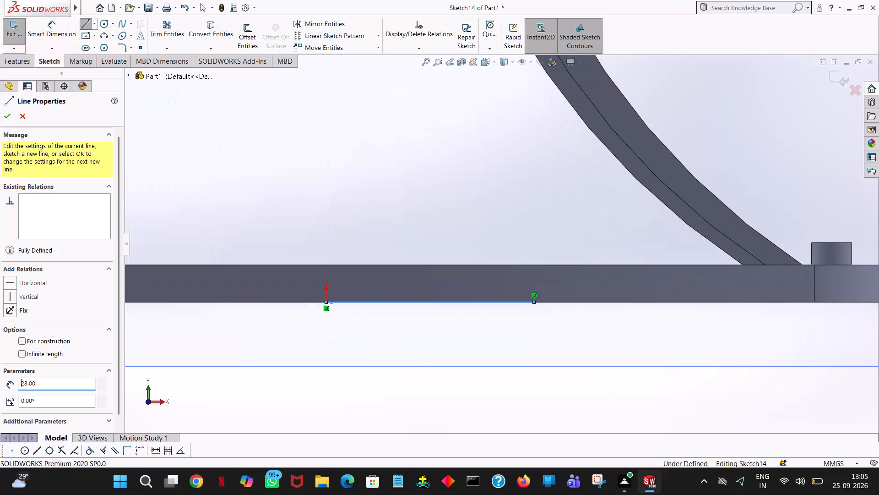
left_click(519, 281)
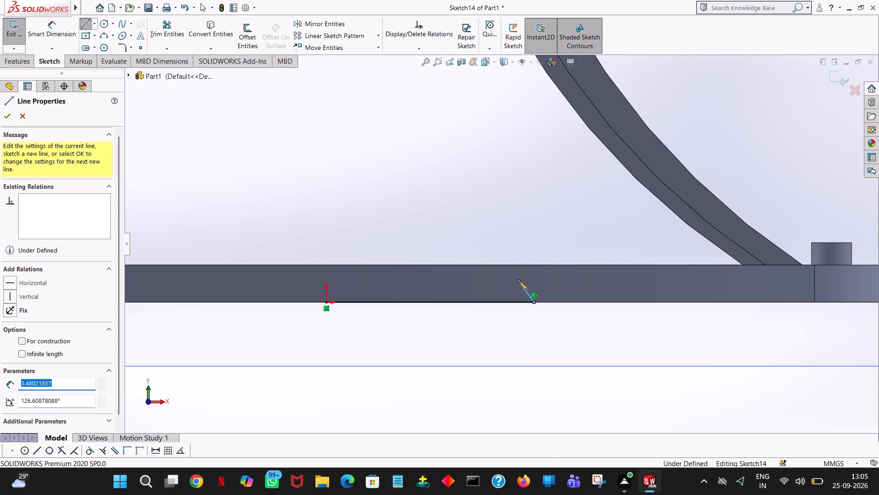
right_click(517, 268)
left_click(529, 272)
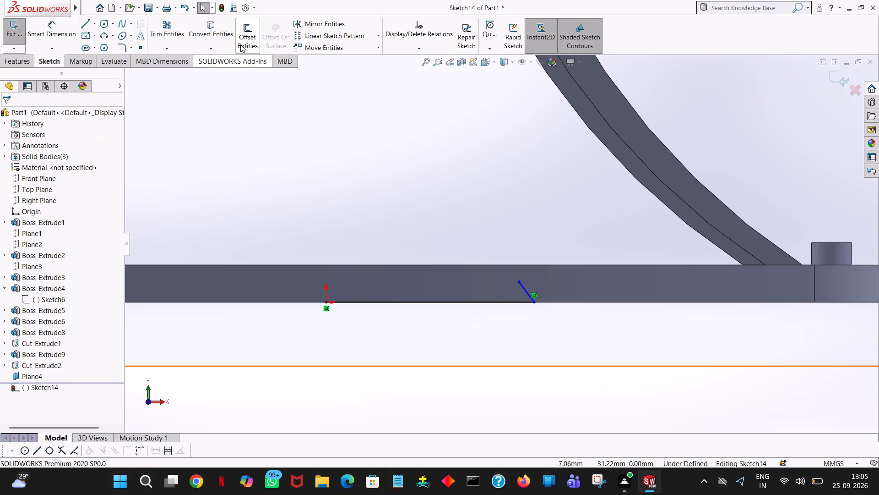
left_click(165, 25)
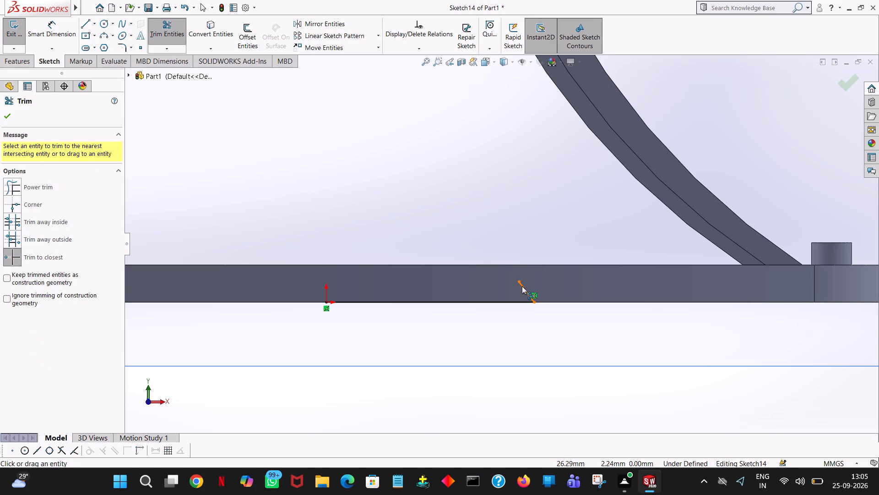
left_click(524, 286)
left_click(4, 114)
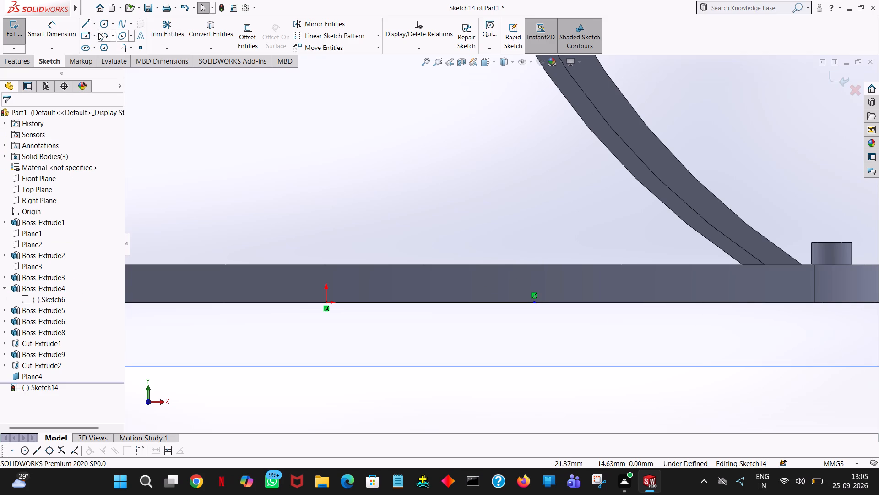
Sketch a line slanting up and inward from the 28 mm line's free end, set to 2 mm length and 135° angle.
left_click(85, 23)
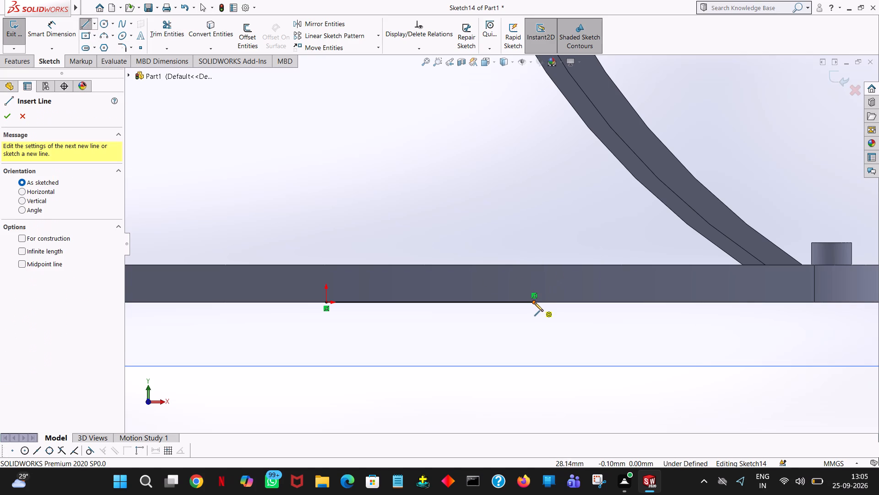
left_click(532, 302)
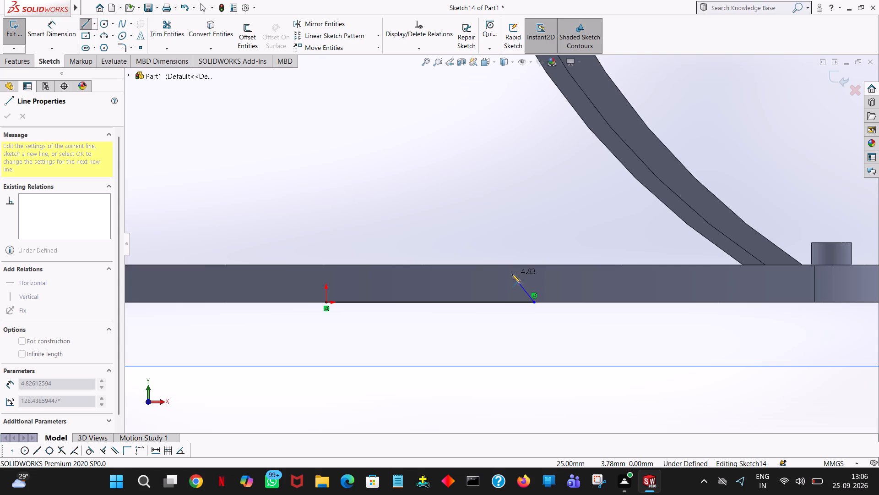
left_click(508, 267)
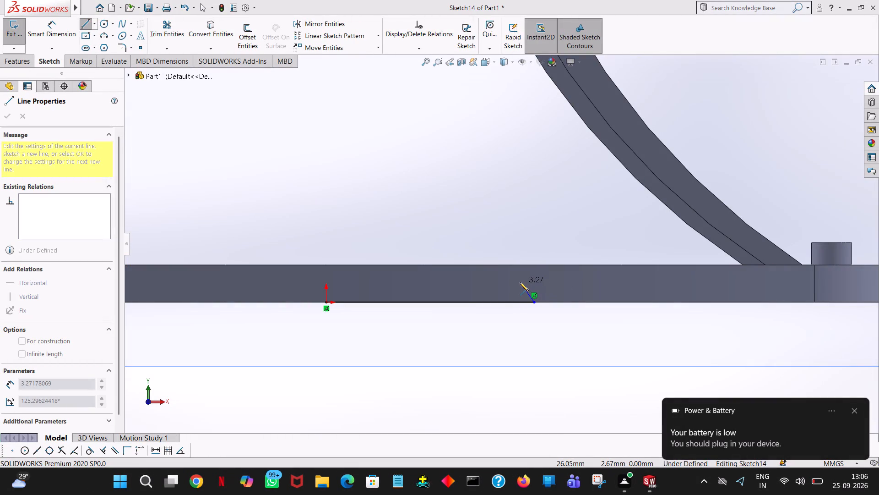
left_click(520, 282)
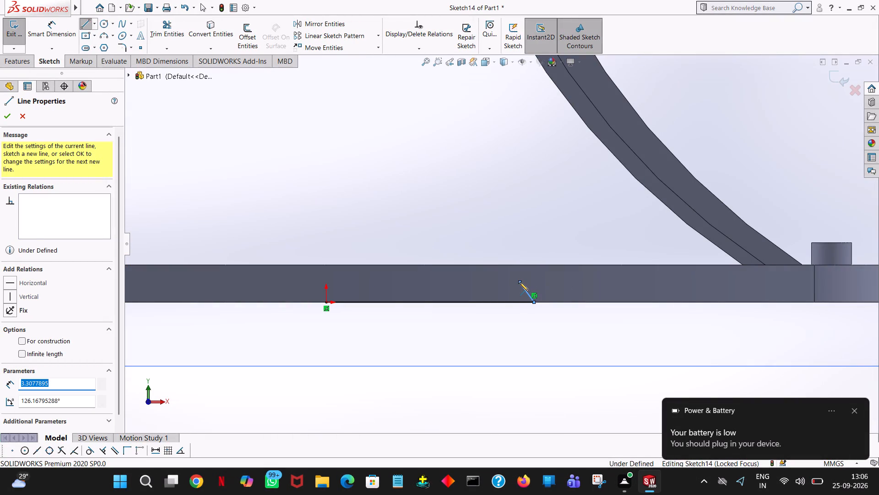
key("2")
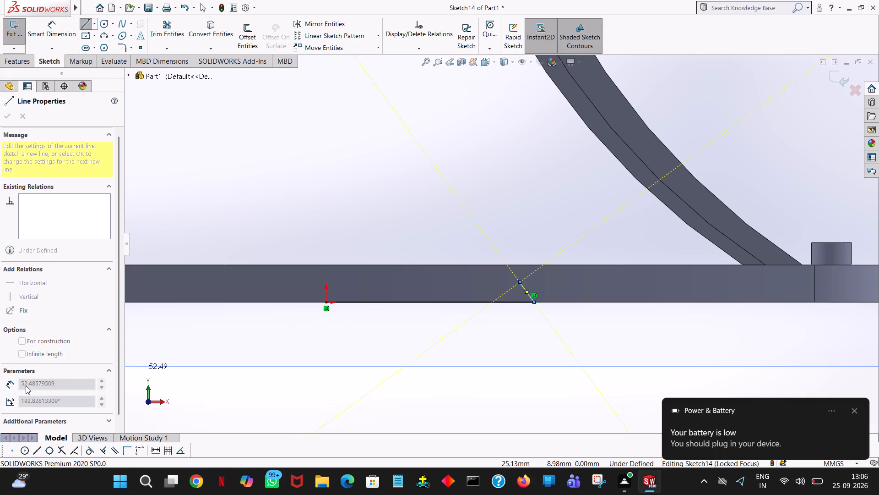
right_click(262, 322)
left_click(283, 330)
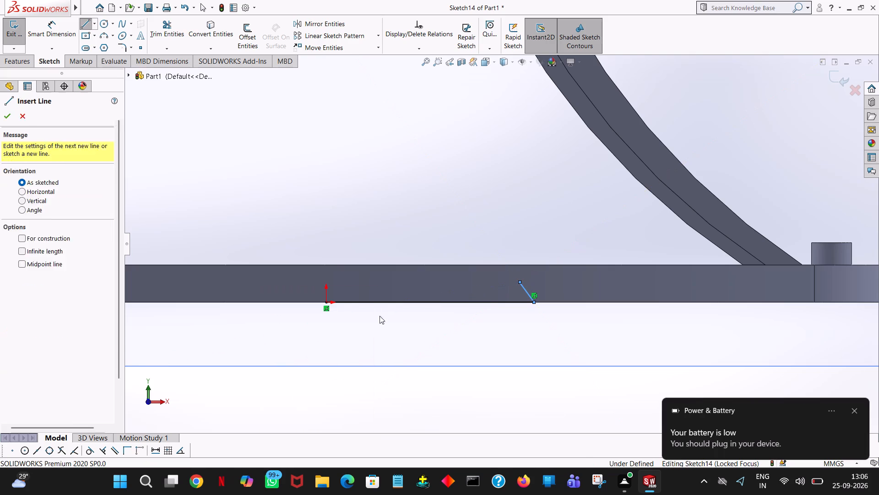
left_click(526, 290)
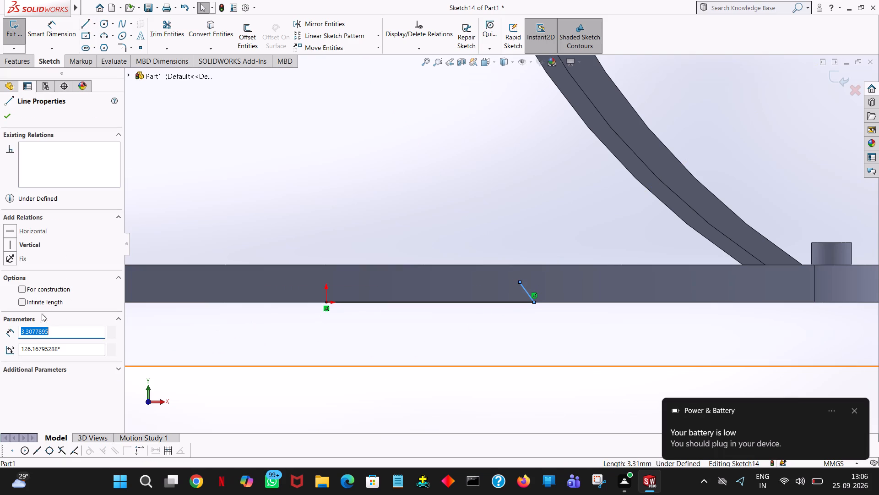
key("2")
double_click(65, 348)
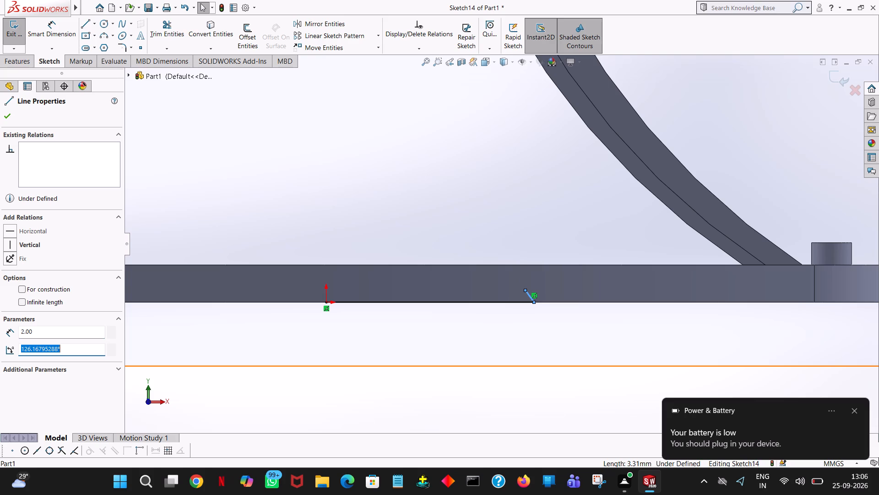
type("135")
key("Return")
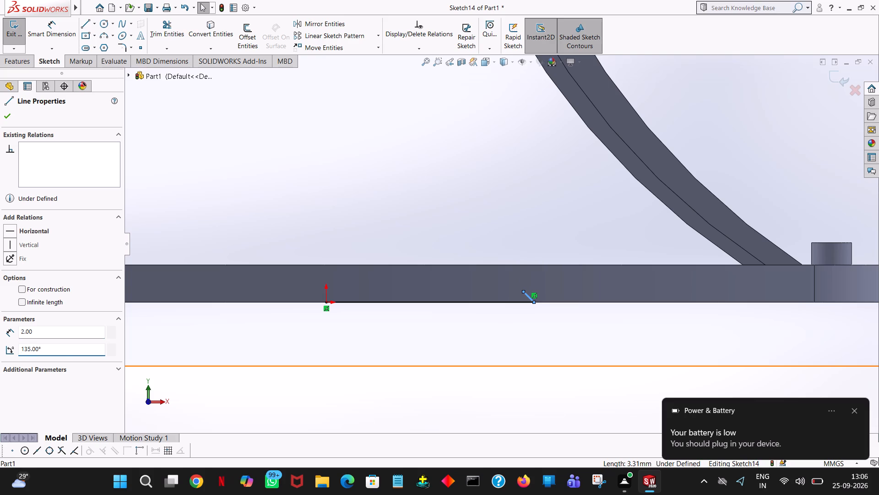
left_click(10, 110)
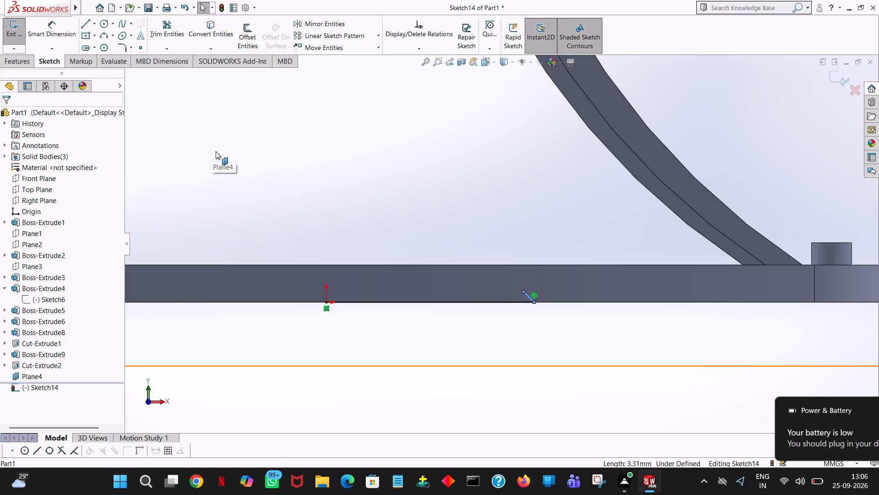
left_click_drag(215, 160, 266, 210)
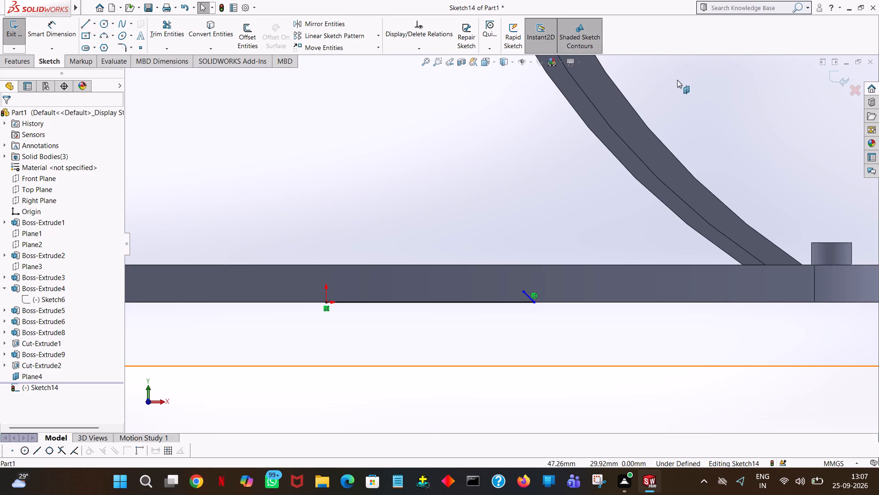
left_click(334, 112)
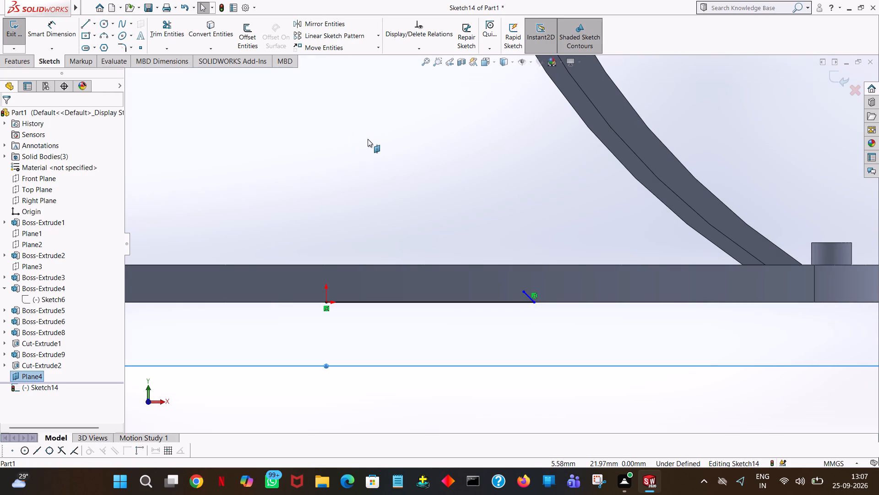
Draw a second horizontal line from the origin toward -X along the plate's underside and set its length to 56/2 (28 mm).
scroll(368, 139, "down", 3, "ctrl")
scroll(368, 139, "up", 5, "ctrl")
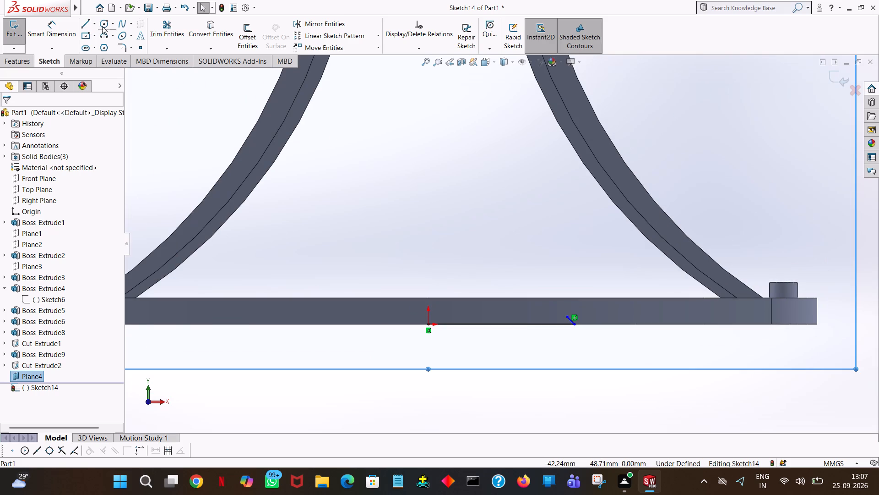
left_click(87, 19, "ctrl")
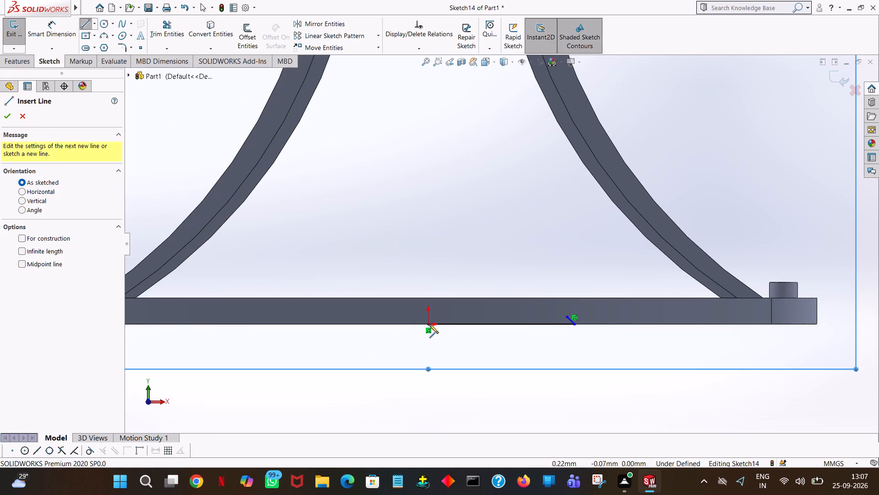
scroll(429, 324, "down", 6, "ctrl")
left_click(462, 284)
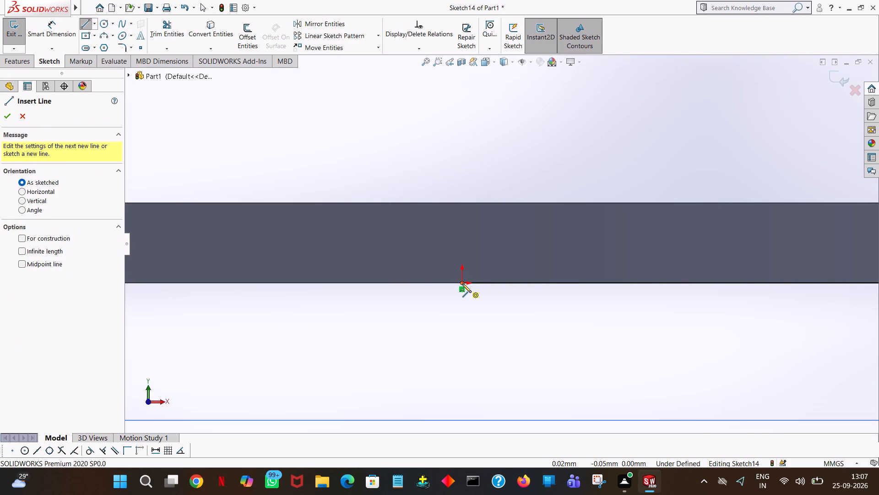
left_click(337, 283)
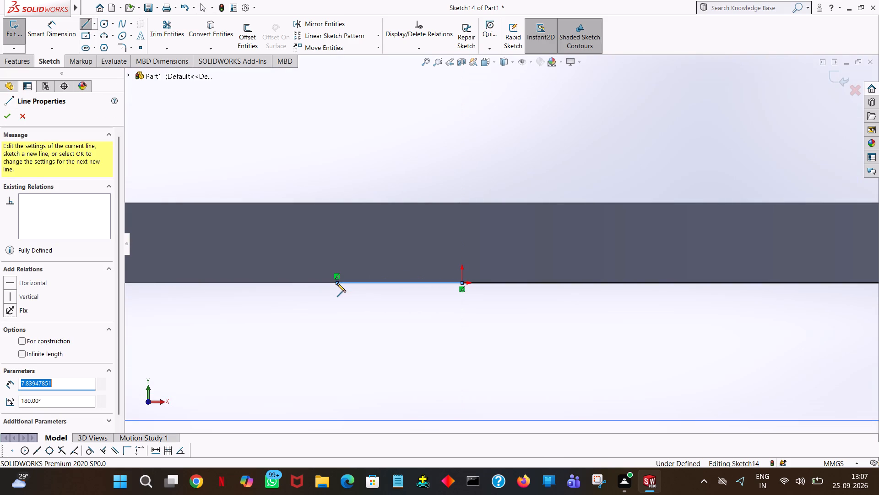
type("56/2")
key("Return")
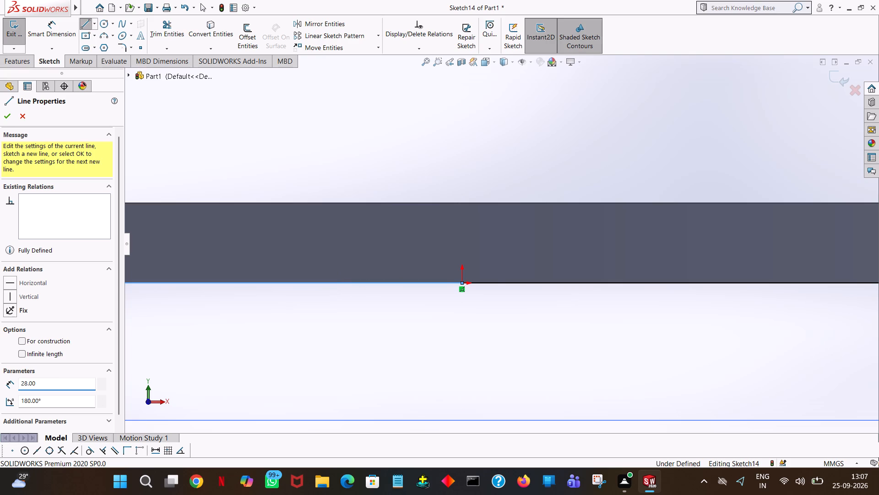
Sketch a 45° line up and inward from the -X line's free end and set its length to 2 mm.
scroll(337, 283, "down", 6, "ctrl")
scroll(337, 283, "up", 11, "ctrl")
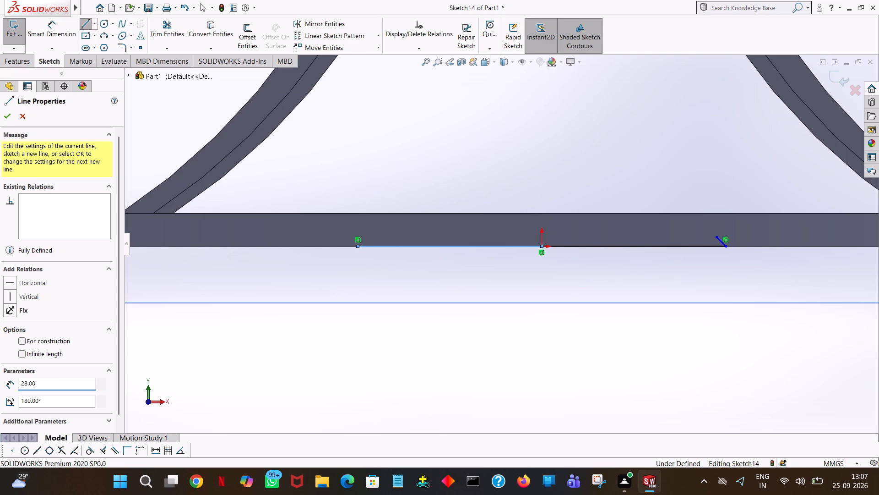
left_click(369, 234)
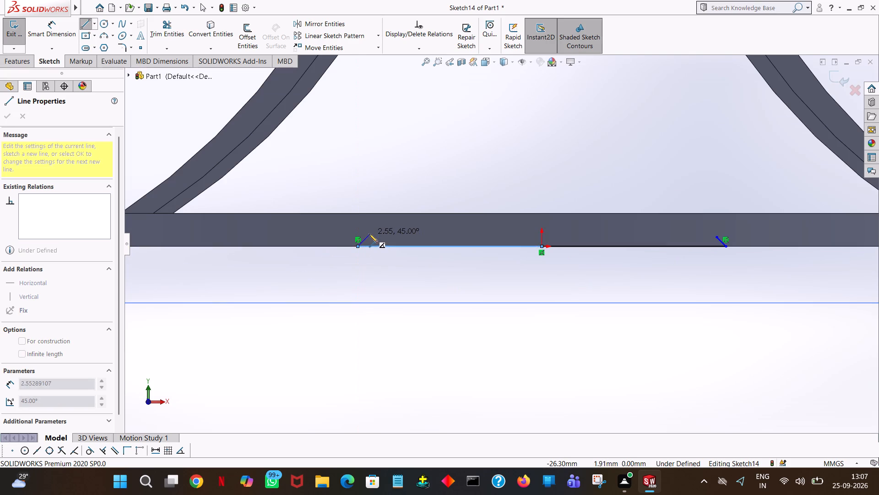
right_click(369, 234)
left_click(385, 242)
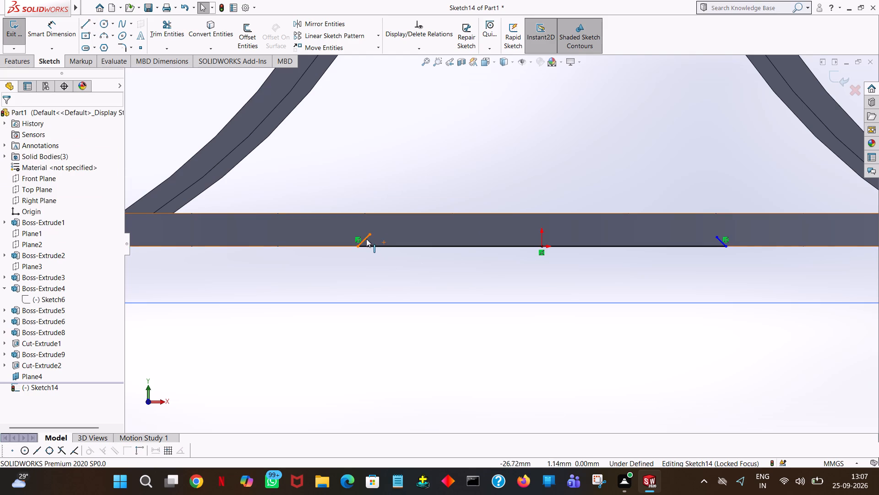
left_click(366, 239)
key("2")
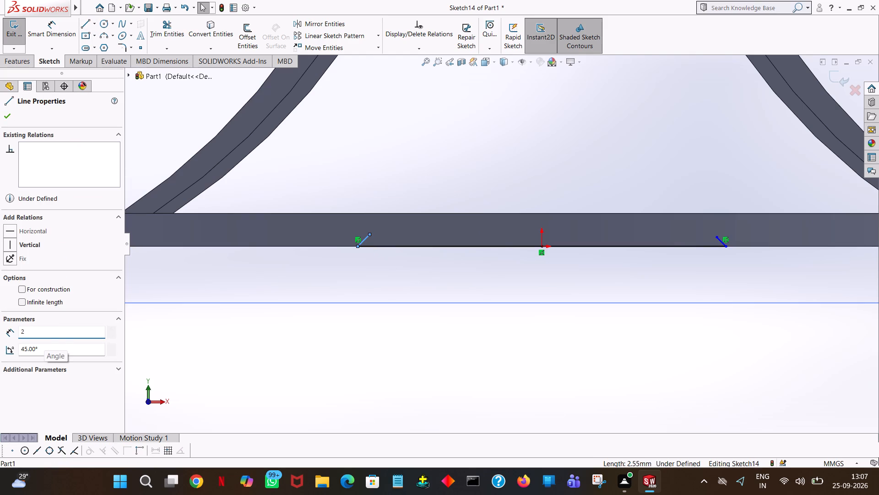
left_click(5, 115)
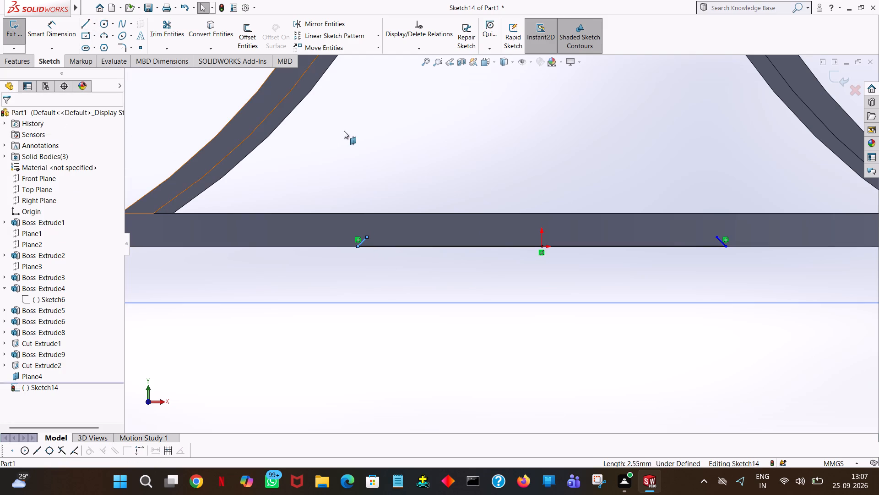
Close the profile with a horizontal line joining the upper ends of the two slanted lines.
left_click(86, 23)
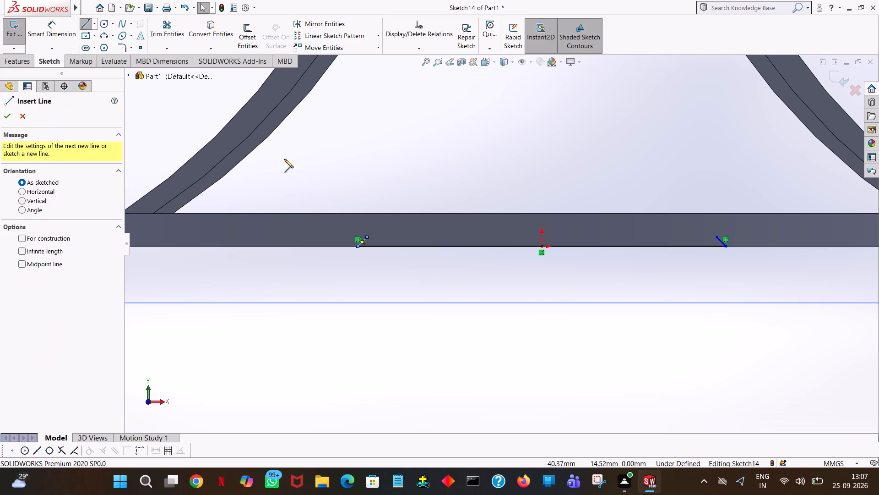
left_click(368, 237)
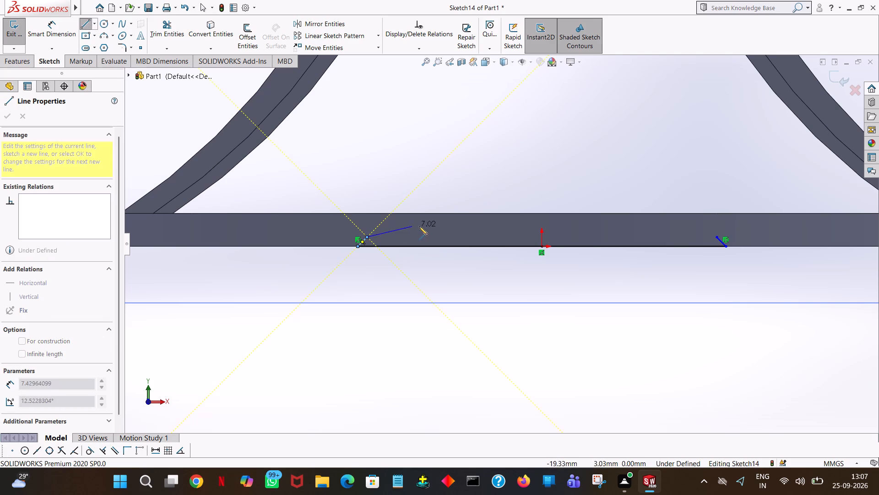
left_click(716, 236)
right_click(716, 236)
left_click(726, 241)
left_click(579, 170)
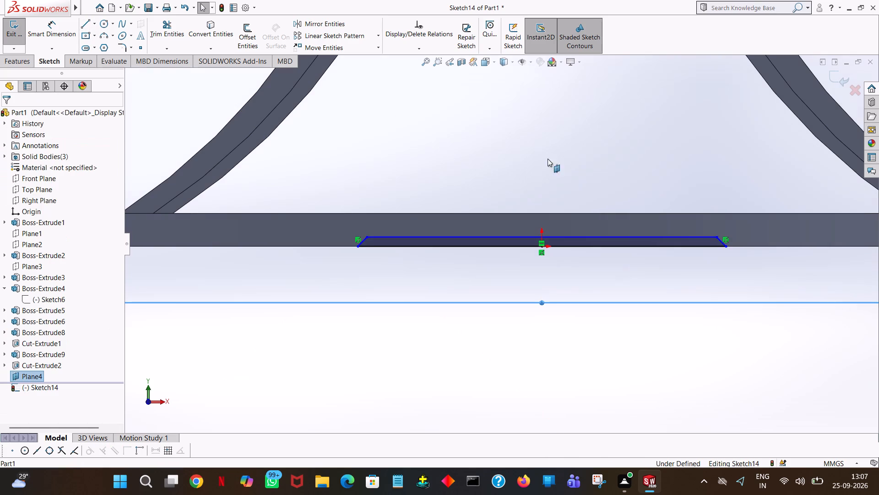
Cut the closed trapezoidal profile as a blind extruded cut toward -Z, extending its depth past the base plate's far side.
left_click(18, 62)
left_click(153, 38)
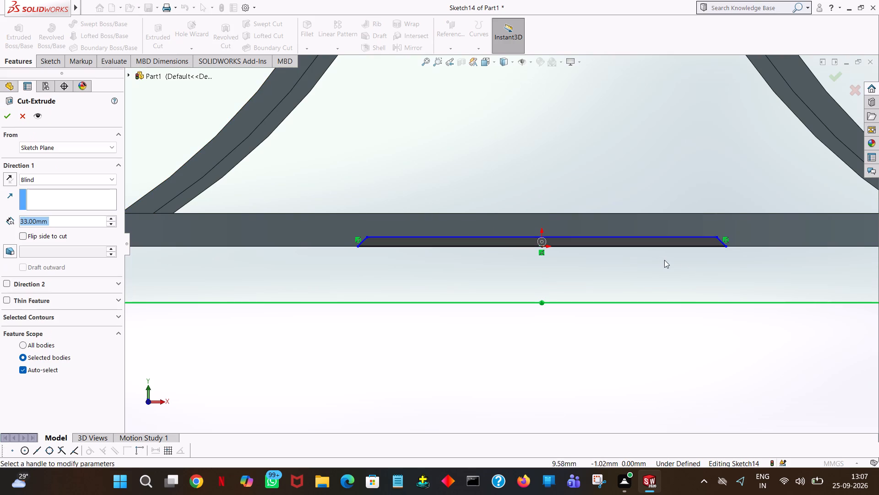
scroll(716, 308, "down", 7, "ctrl")
scroll(718, 306, "up", 11, "ctrl")
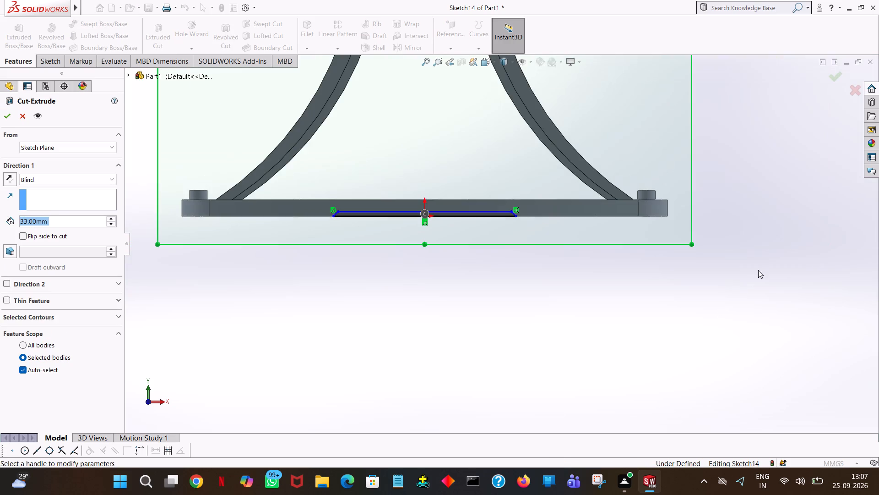
middle_click_drag(758, 289, 670, 302)
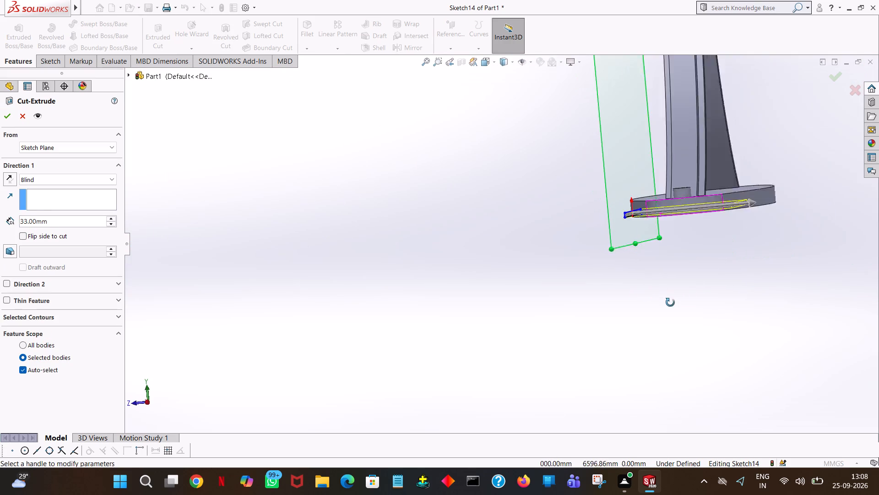
middle_click_drag(670, 302, 666, 302)
left_click_drag(736, 196, 783, 185)
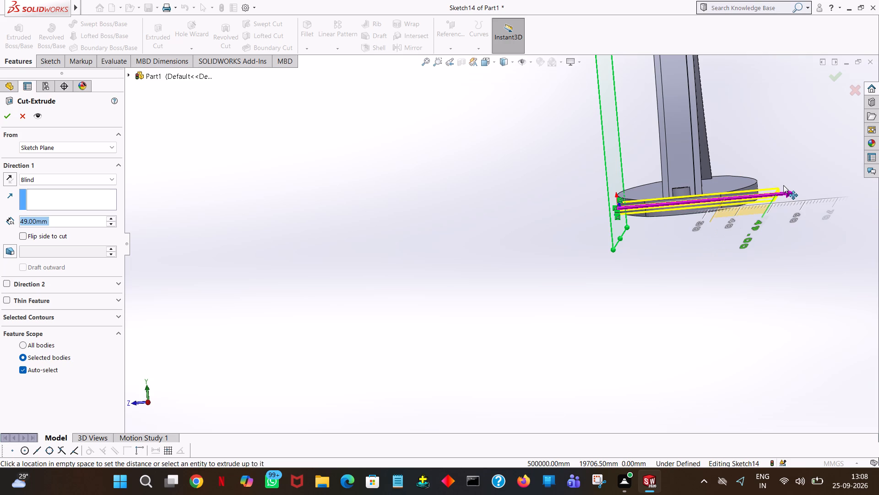
left_click_drag(783, 185, 812, 185)
middle_click_drag(810, 259, 727, 260)
left_click(3, 120)
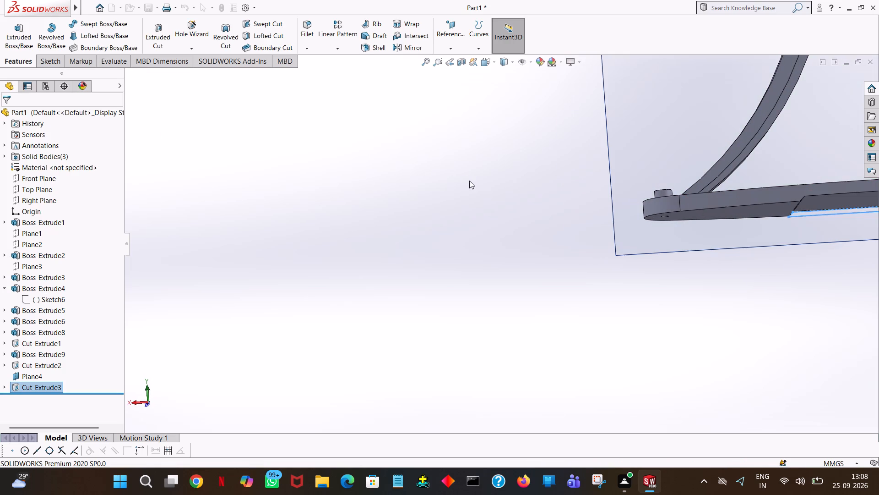
left_click(469, 181)
Hide the reference plane Plane4 and show the whole base plate with its underside recess.
middle_click_drag(491, 181, 664, 203)
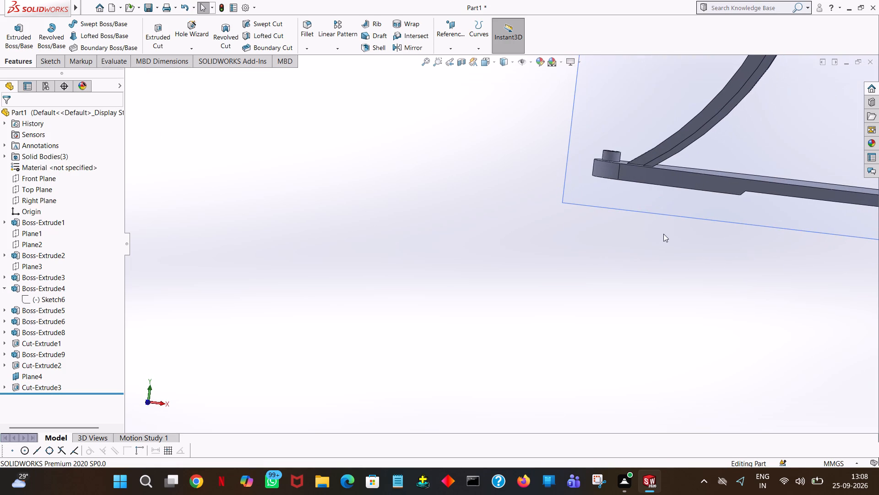
left_click(25, 372)
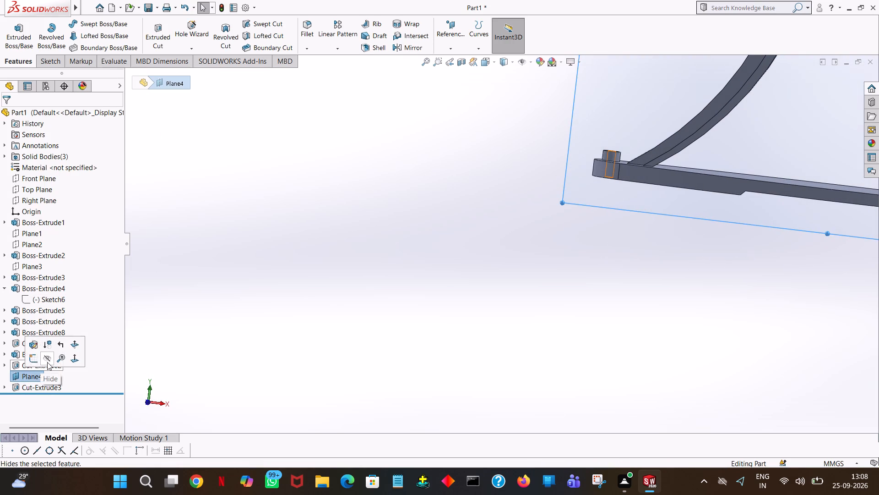
left_click(47, 362)
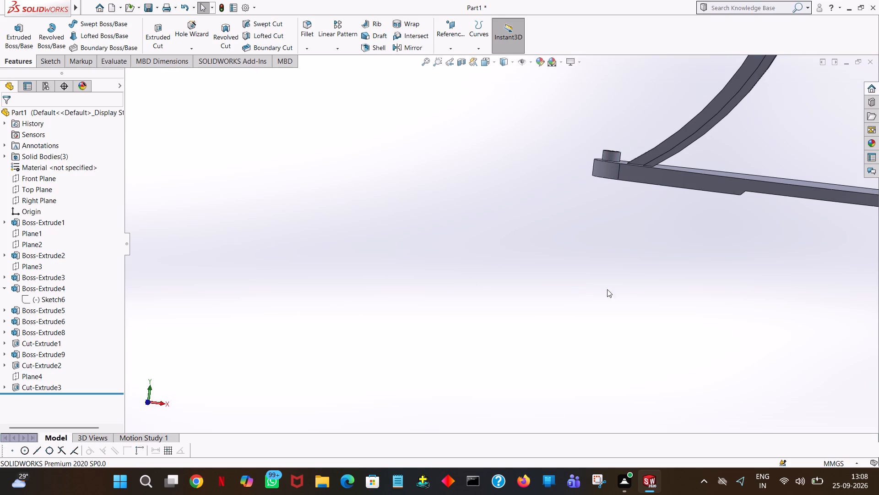
scroll(696, 228, "down", 8, "ctrl")
scroll(804, 226, "up", 13, "ctrl")
scroll(690, 301, "down", 2, "ctrl")
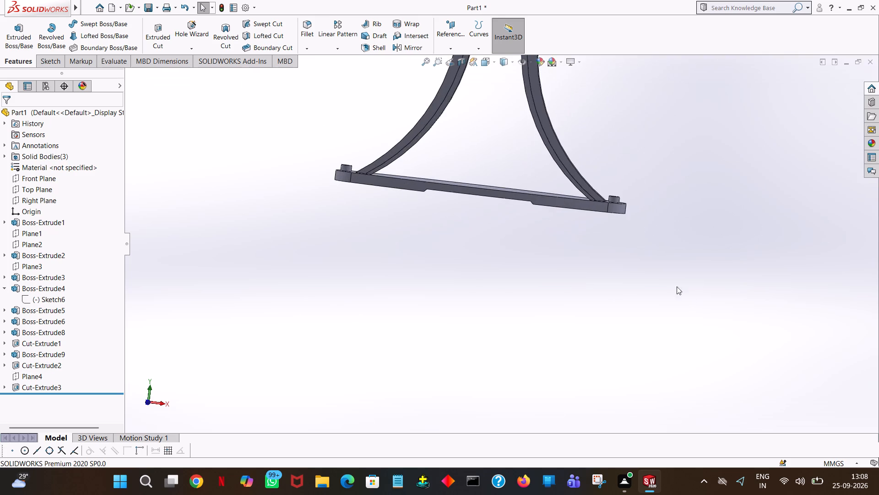
Examine the recess on the base plate's underside and return the whole bracket to the isometric view.
scroll(535, 220, "down", 4, "ctrl")
middle_click_drag(472, 218, 499, 148)
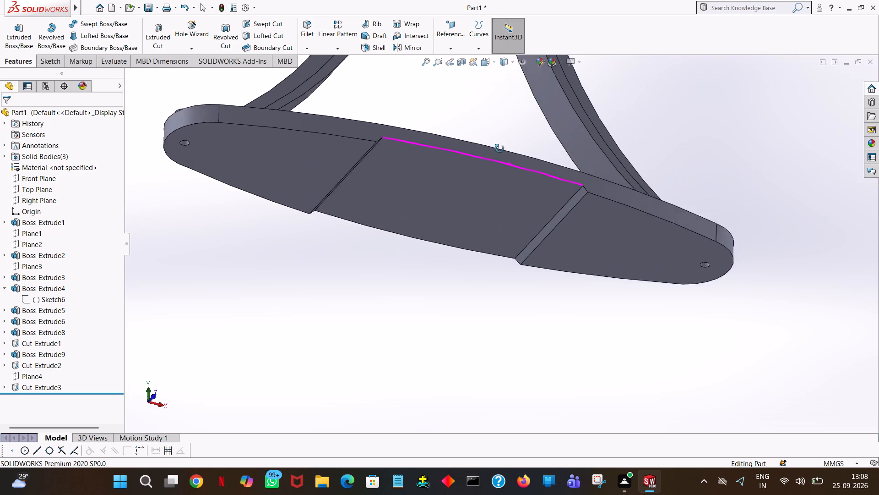
middle_click_drag(499, 148, 504, 126)
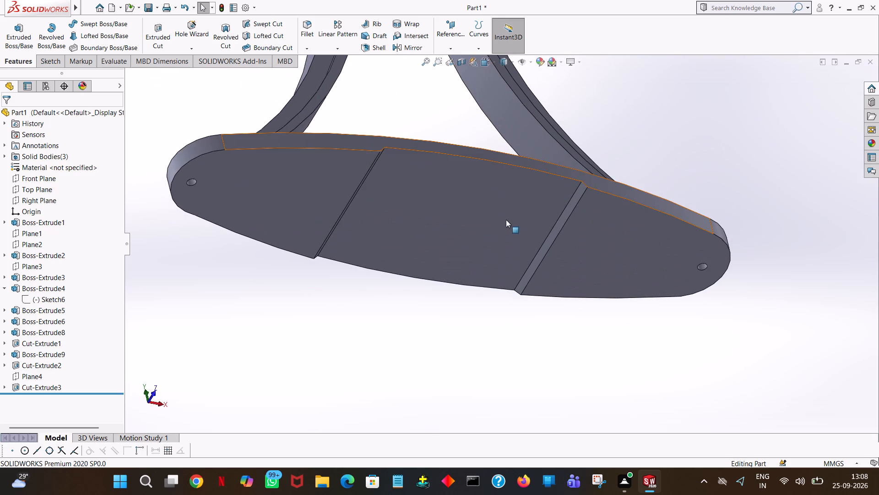
middle_click_drag(507, 265, 507, 269)
key("ctrl+7")
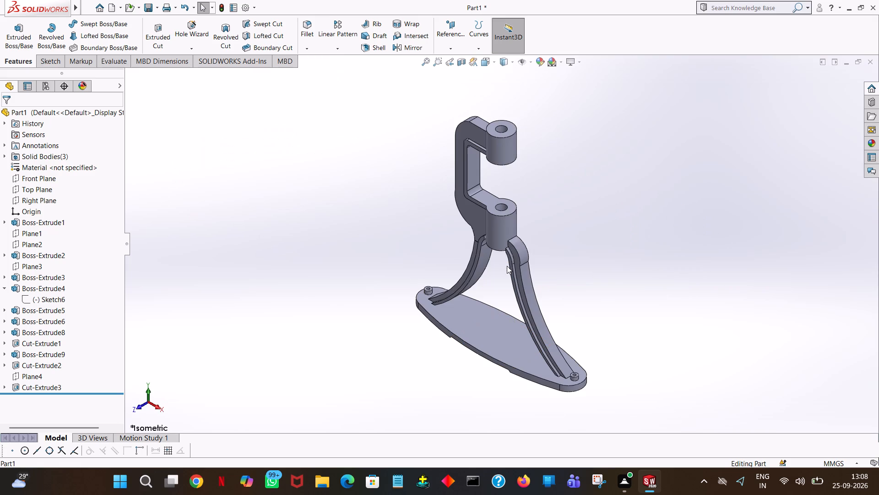
left_click(602, 257)
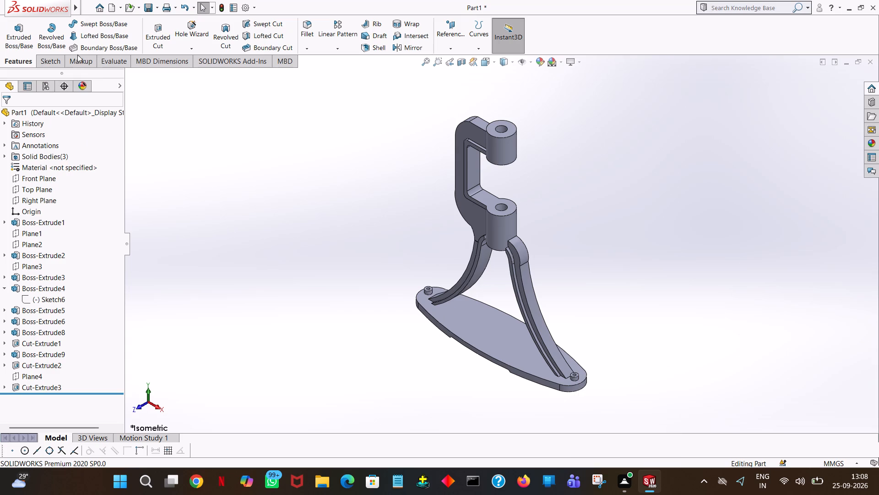
left_click(326, 206)
Save the part as "control liver mount" in the "desighn new job" folder on New Volume (E:).
left_click(153, 8)
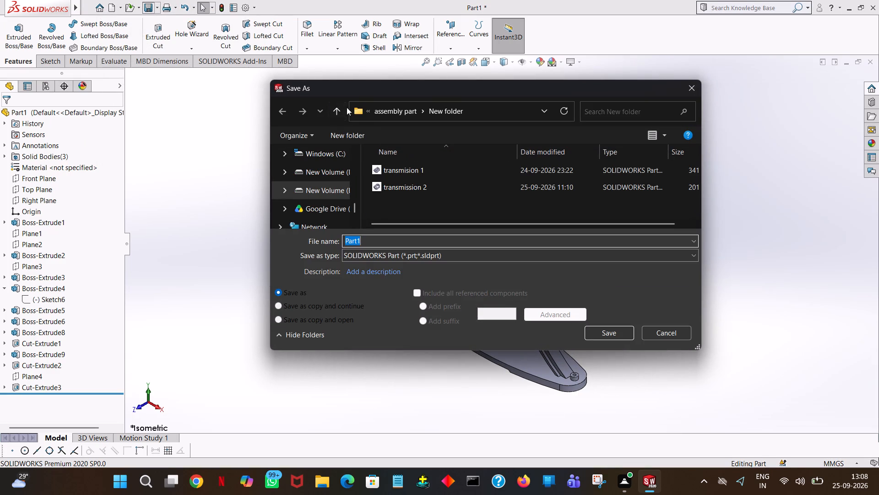
left_click(360, 114)
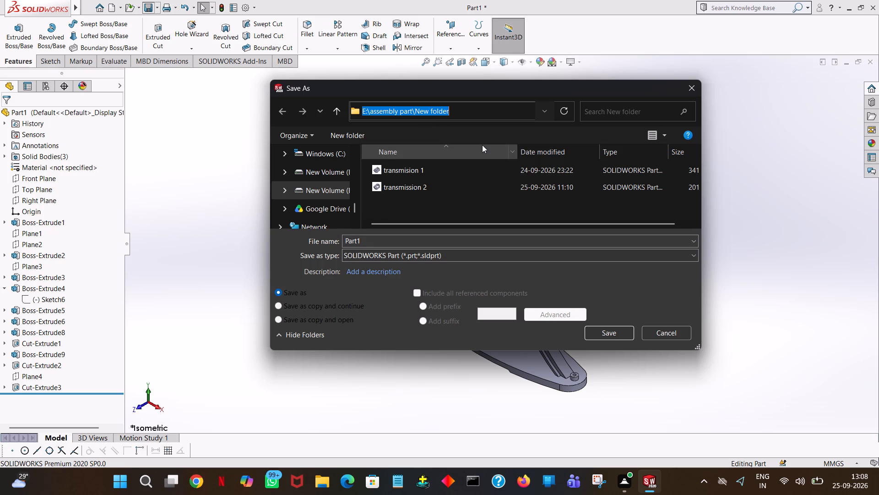
left_click(278, 110)
left_click(282, 110)
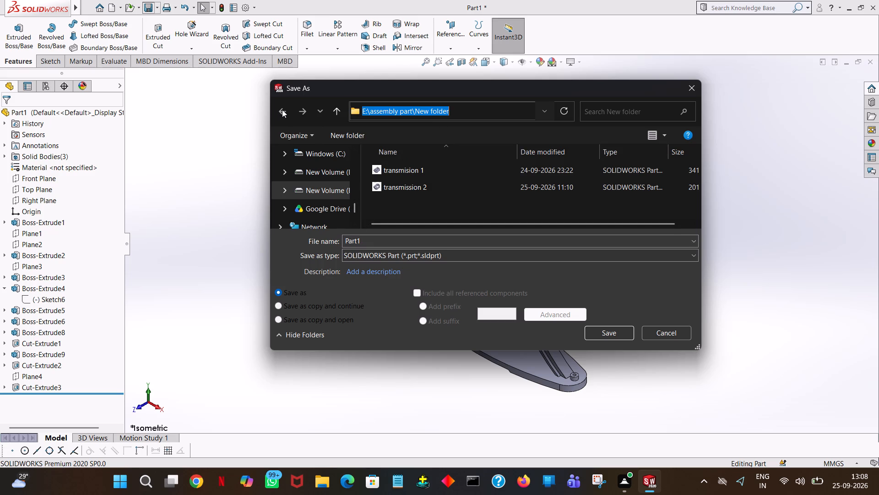
left_click_drag(282, 110, 287, 110)
left_click(385, 70)
left_click(353, 112)
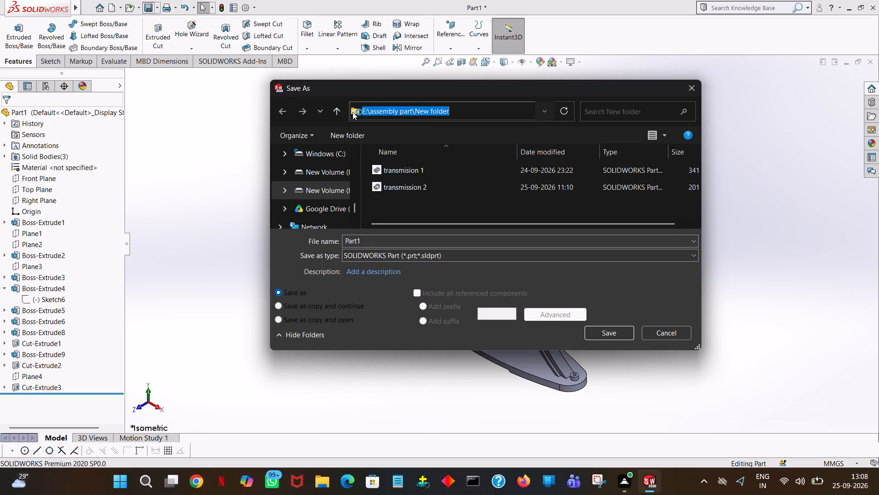
double_click(353, 112)
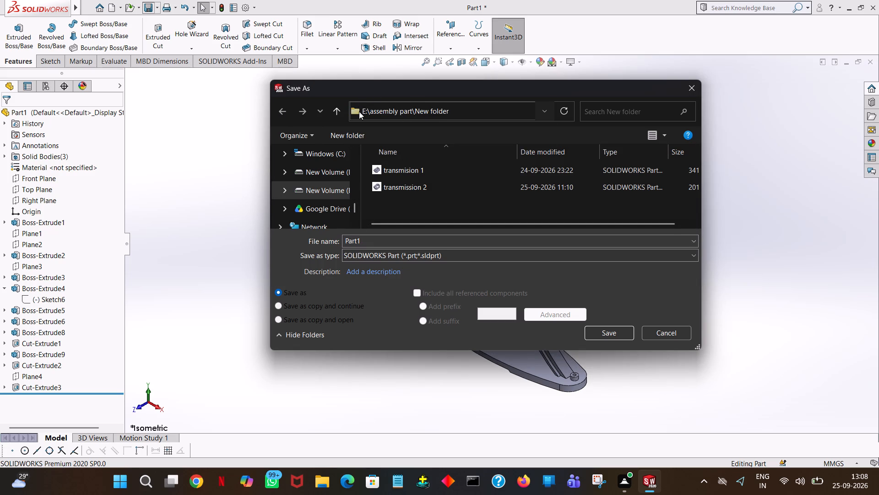
triple_click(354, 110)
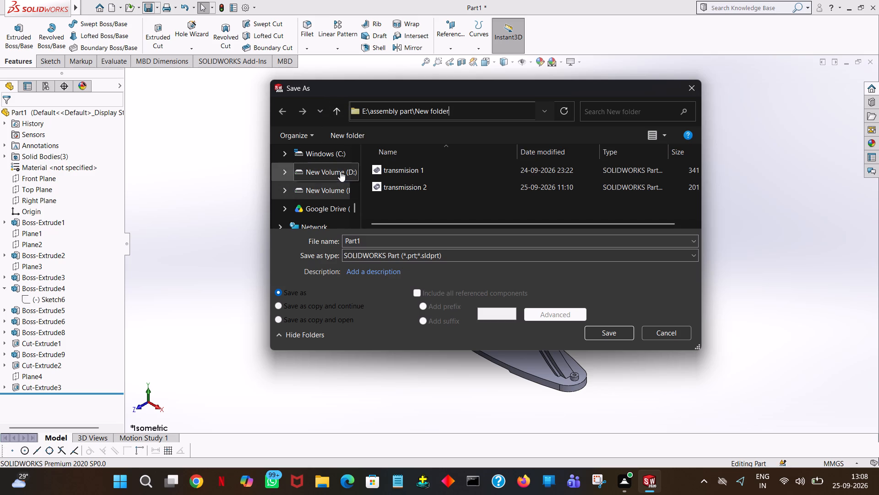
left_click(338, 187)
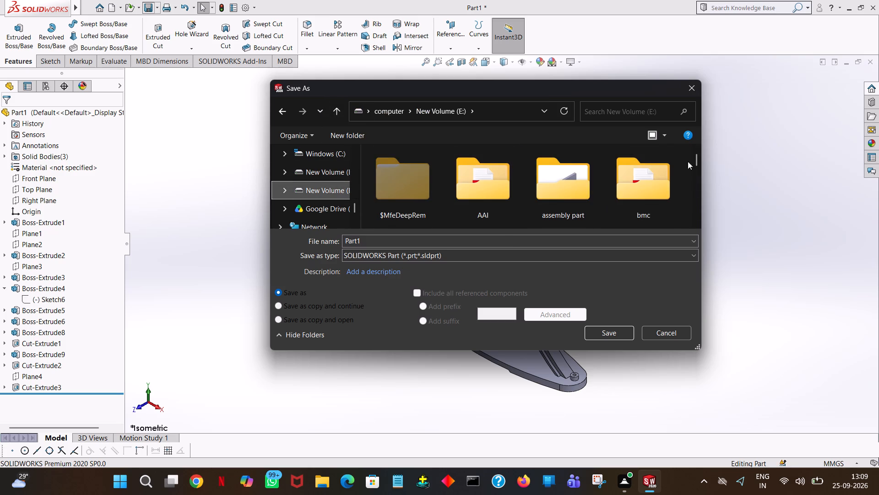
left_click_drag(695, 158, 700, 199)
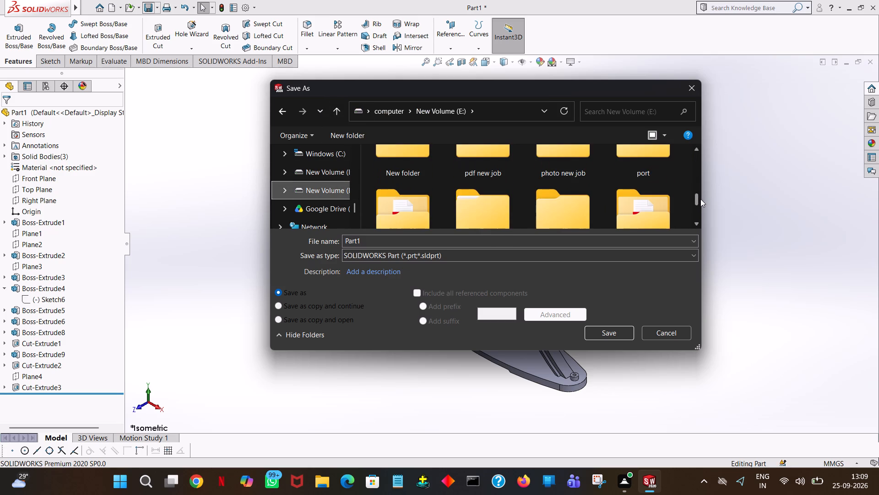
left_click_drag(700, 199, 696, 154)
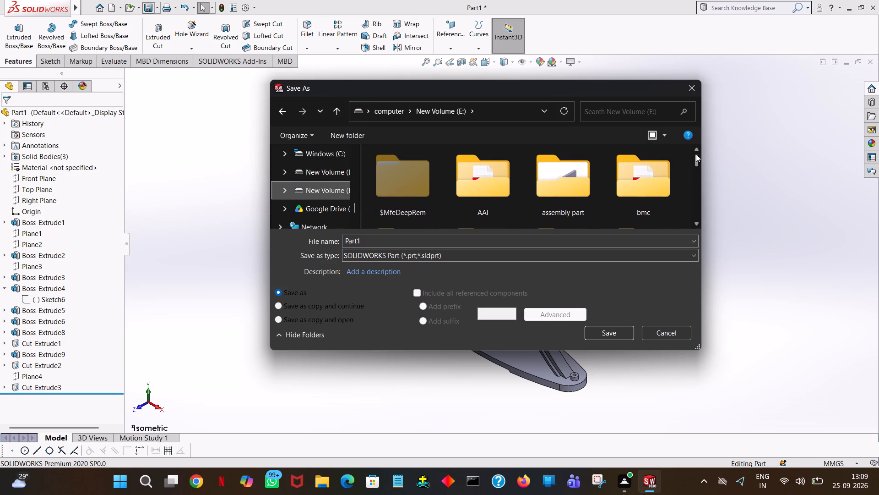
left_click_drag(696, 154, 697, 173)
double_click(417, 160)
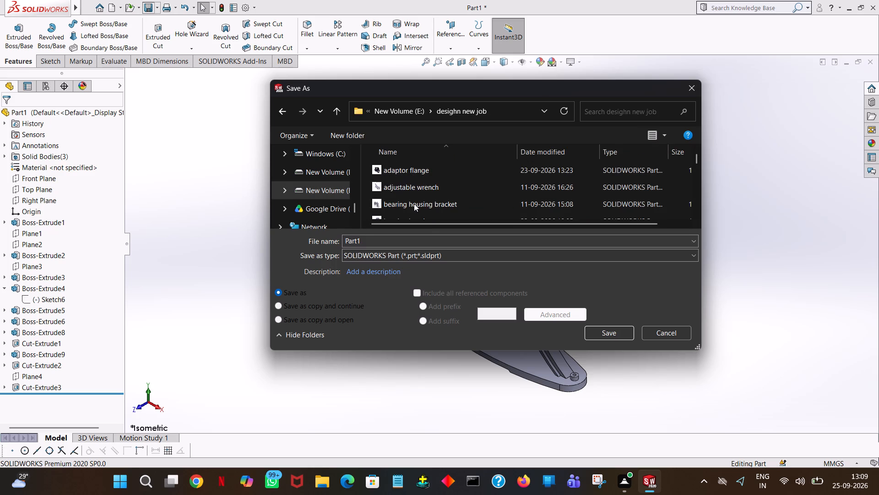
double_click(423, 240)
type("control liver")
key("space")
type("mount")
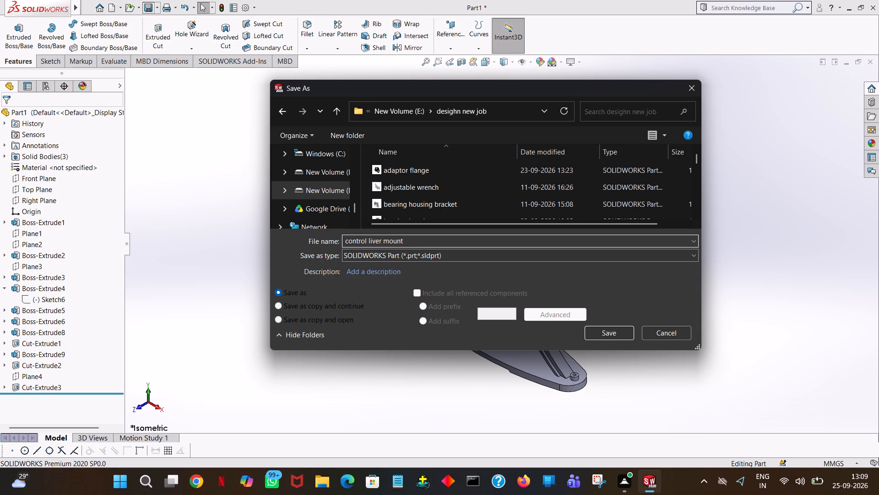
key("Return")
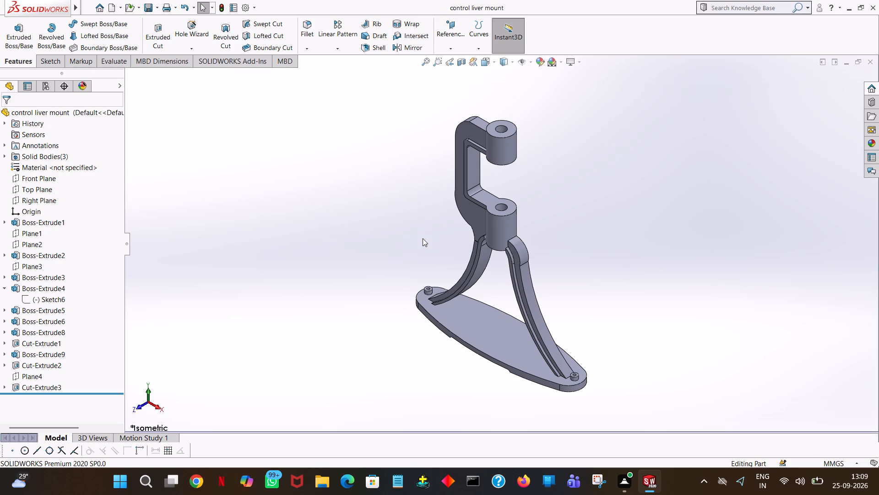
Save a copy of the part as an Adobe PDF, keeping its file name, in the "pdf new job" folder on New Volume (E:).
left_click(157, 10)
left_click(168, 33)
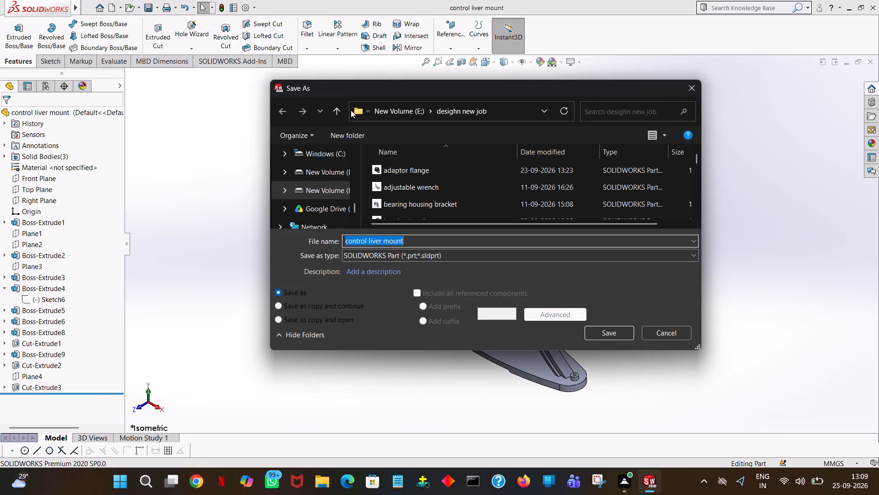
left_click(407, 109)
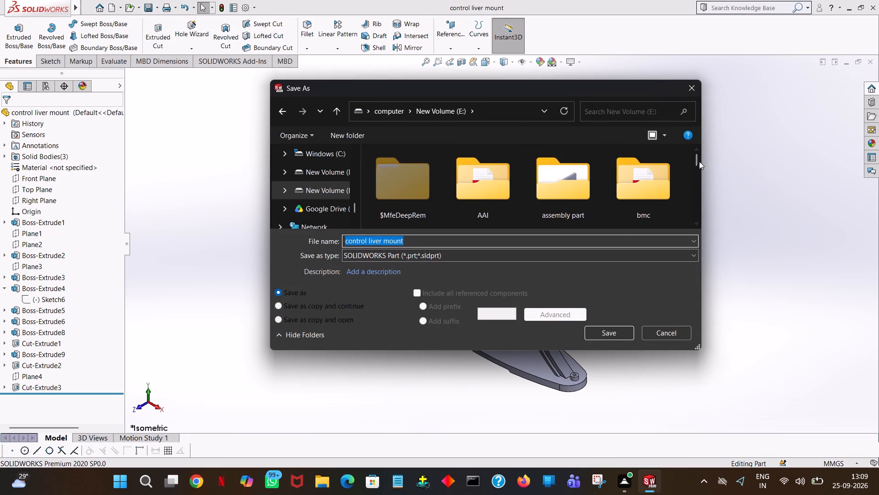
left_click_drag(696, 161, 700, 204)
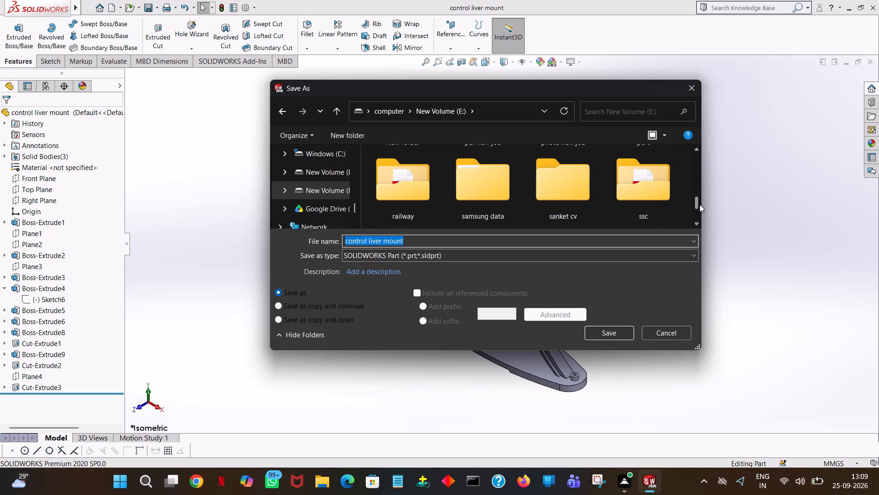
left_click_drag(700, 204, 695, 184)
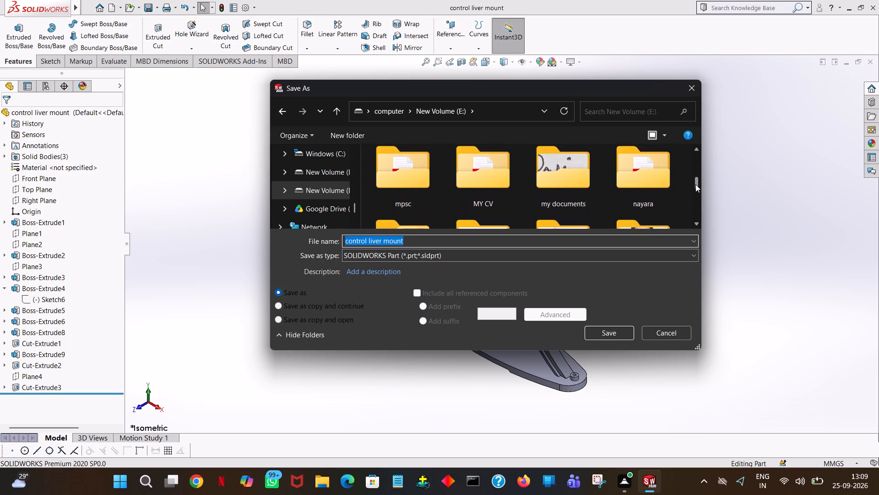
left_click_drag(695, 184, 697, 174)
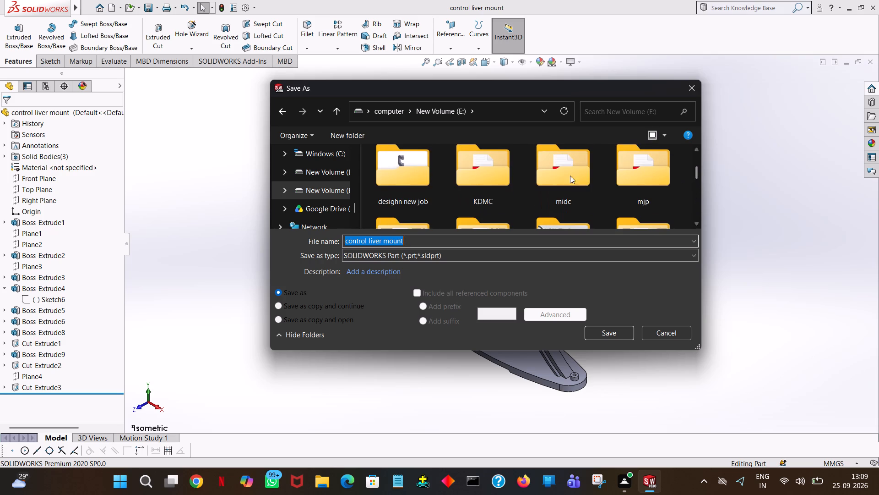
left_click_drag(695, 170, 694, 159)
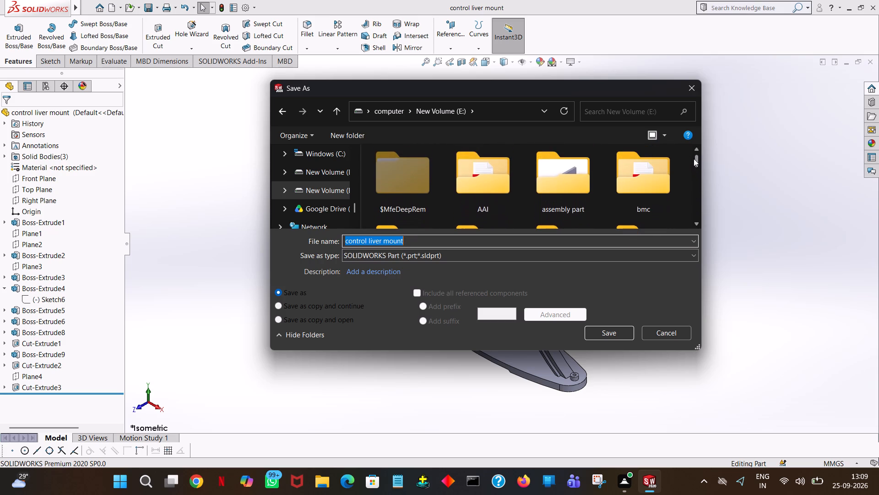
left_click_drag(694, 159, 696, 187)
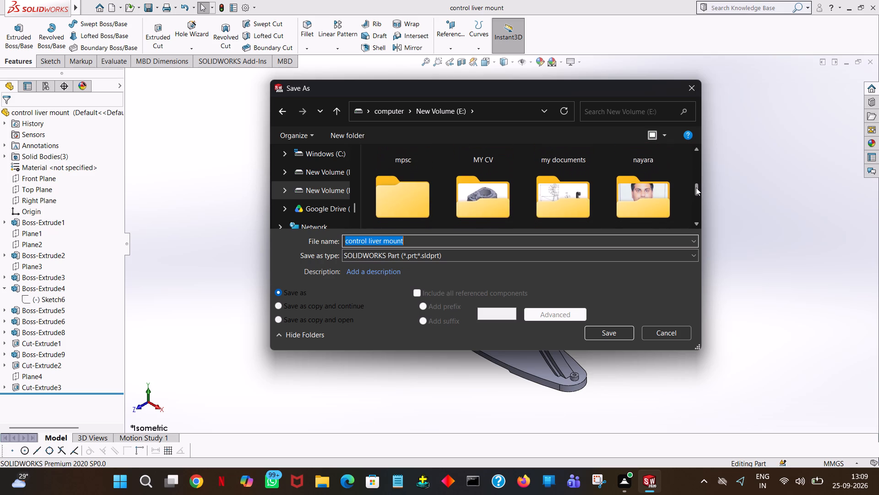
left_click_drag(696, 187, 696, 202)
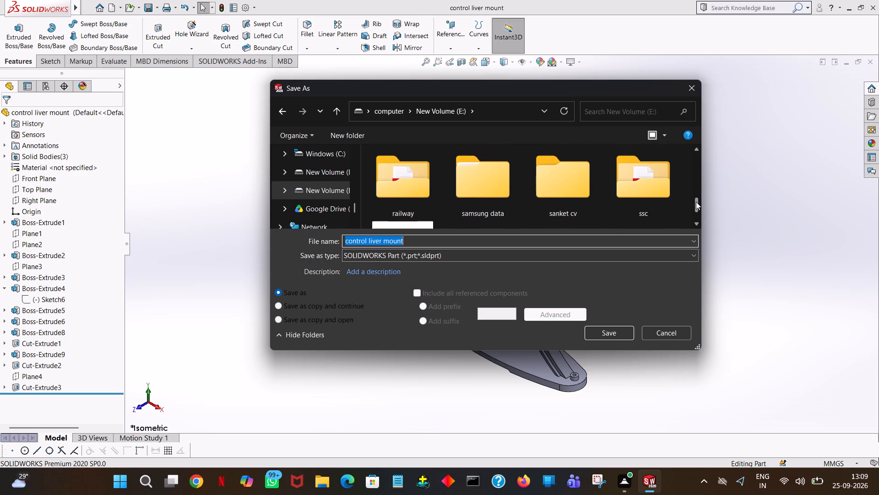
left_click_drag(696, 202, 695, 192)
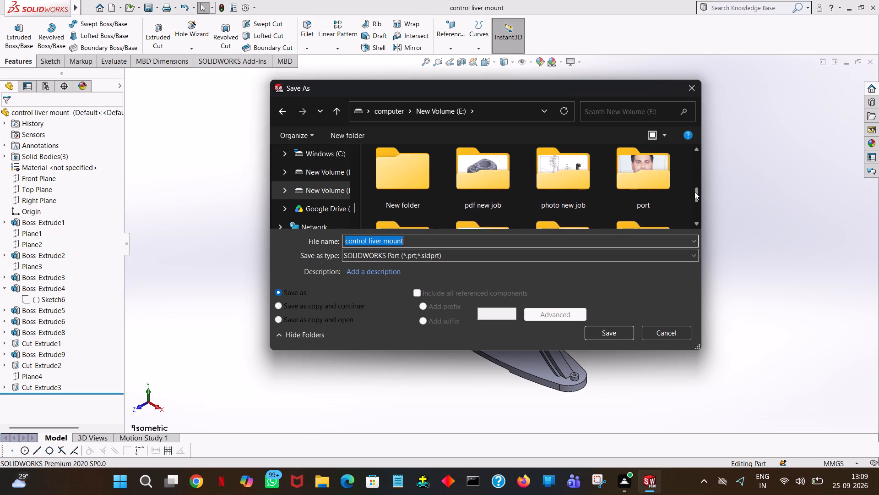
left_click_drag(695, 192, 694, 189)
double_click(507, 212)
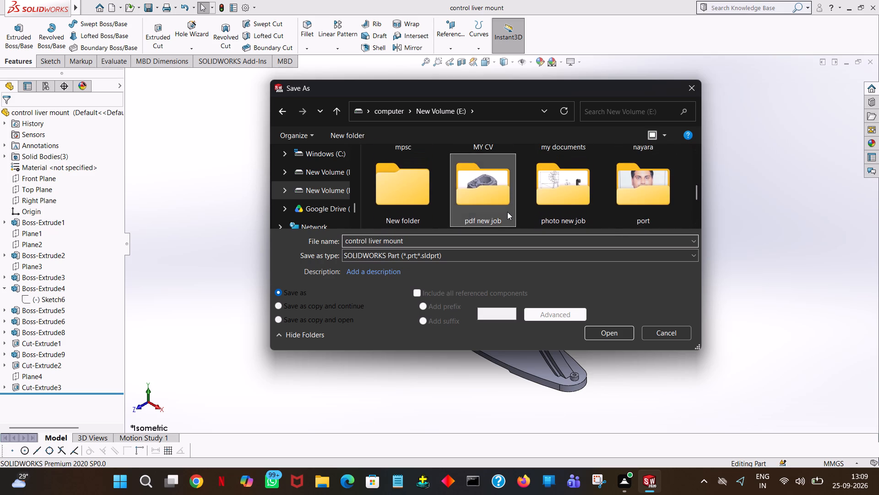
left_click(519, 253)
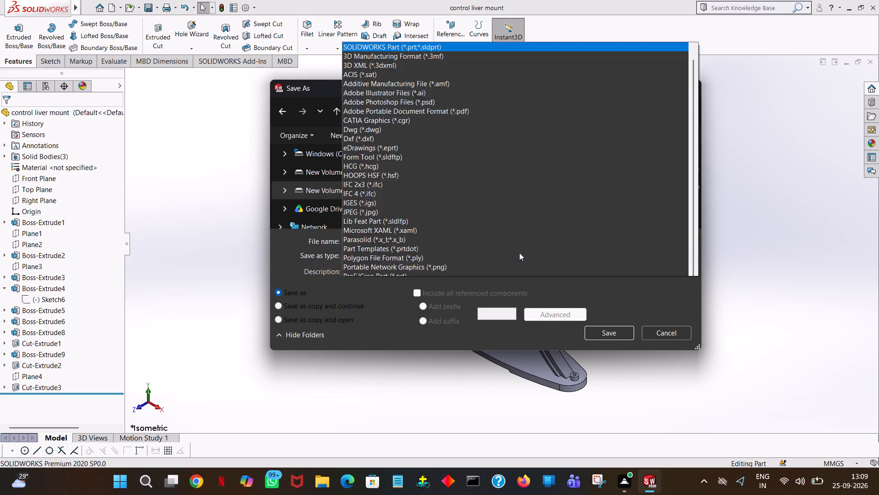
left_click(461, 71)
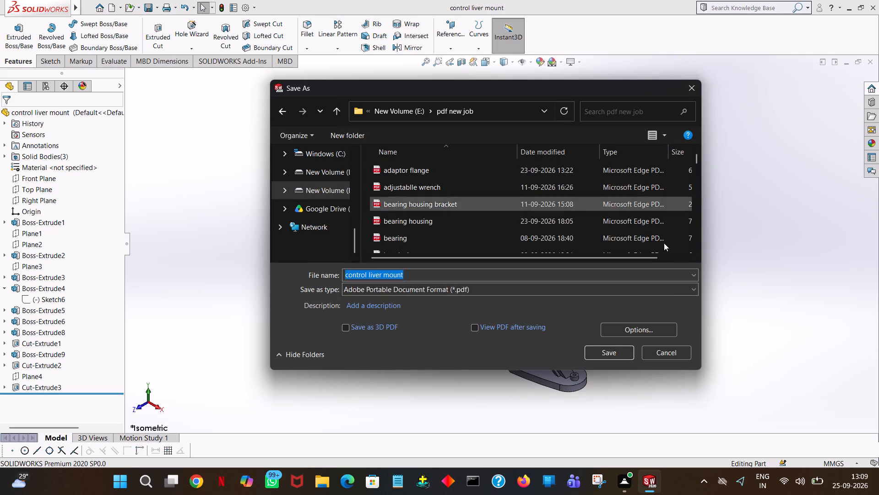
left_click(622, 352)
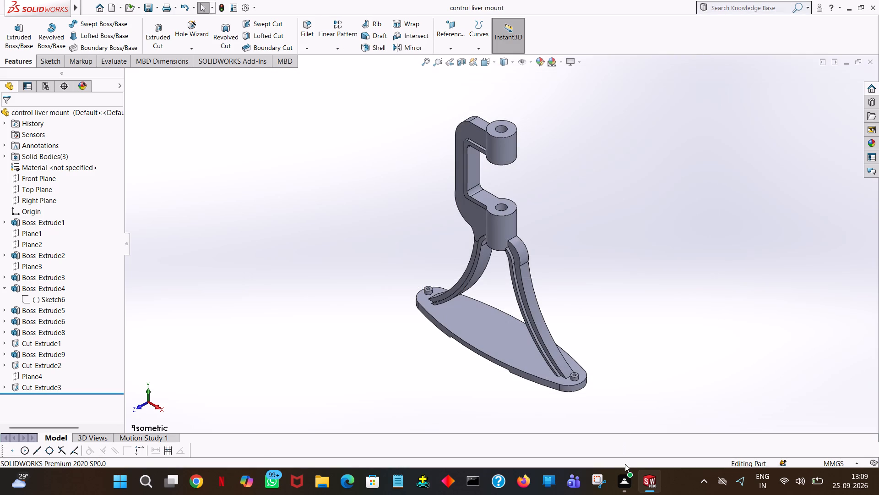